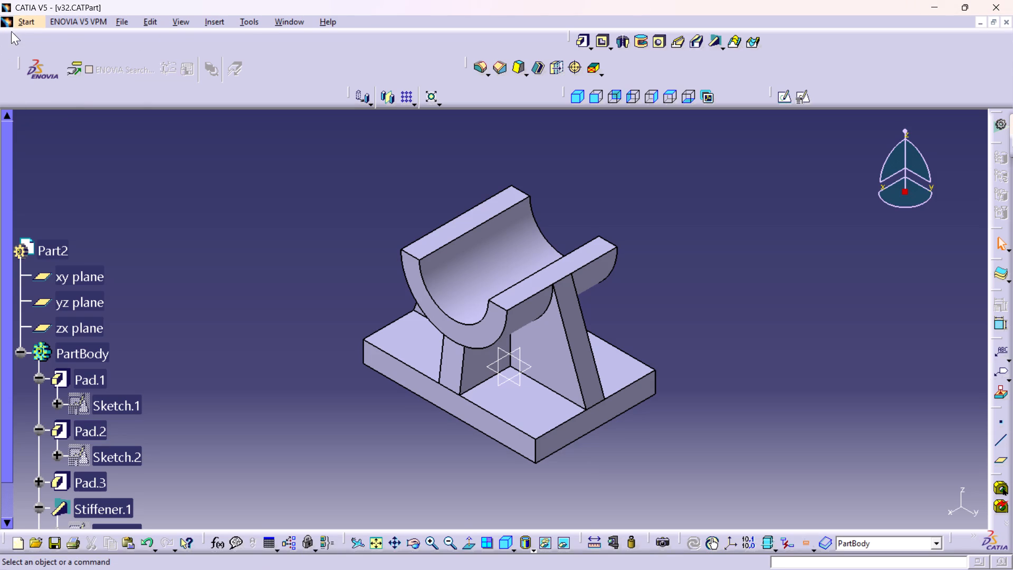
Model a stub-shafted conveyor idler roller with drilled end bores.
Create a new part in the Part Design workbench, keeping the default name Part3 and hybrid design enabled.
{"action": "left_click", "coordinate": [30, 23]}
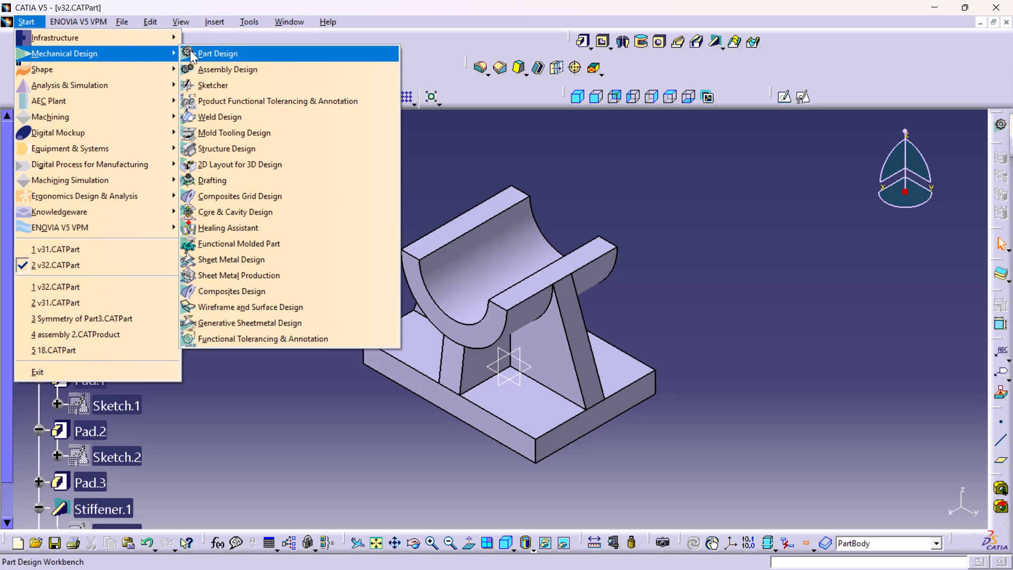
{"action": "left_click", "coordinate": [204, 50]}
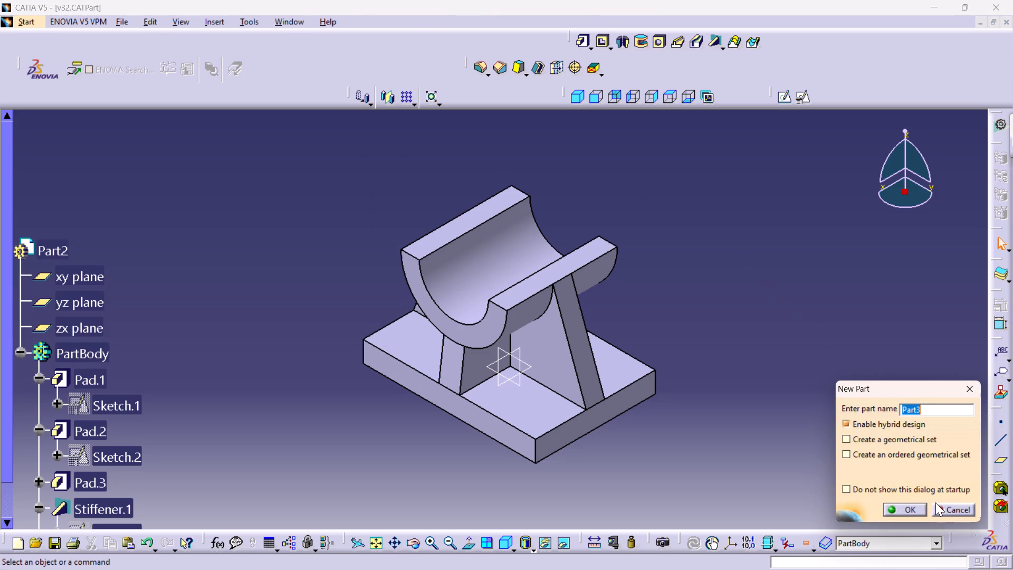
{"action": "left_click", "coordinate": [902, 507]}
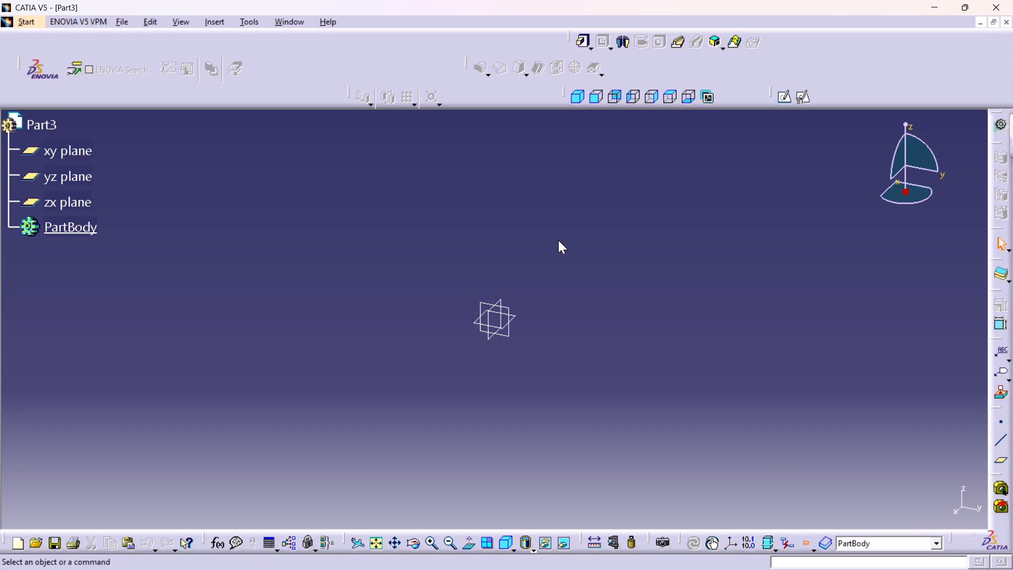
Save the new part in the roller track folder with the file name part 1.
{"action": "key", "text": "ctrl+s"}
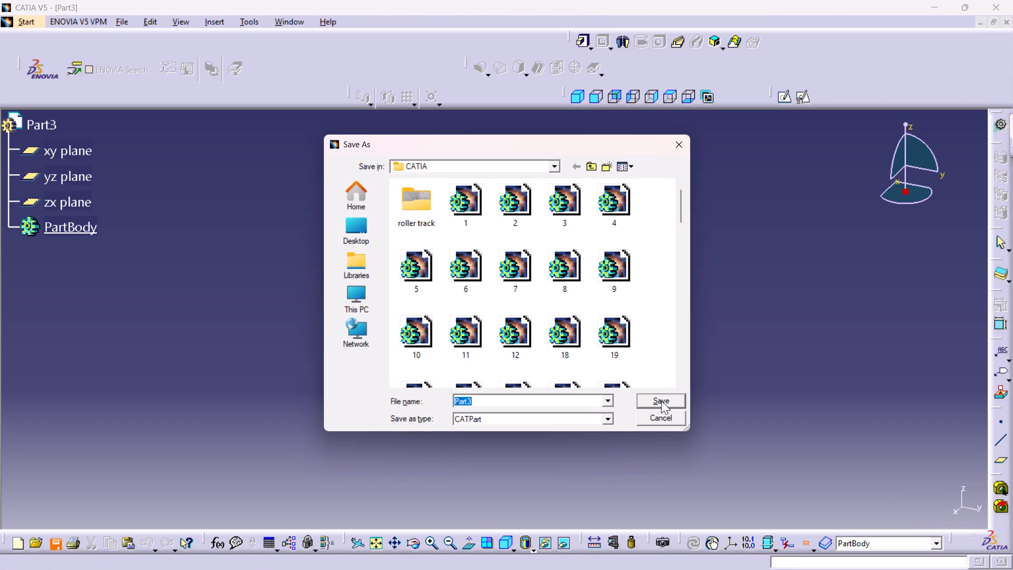
{"action": "double_click", "coordinate": [422, 196]}
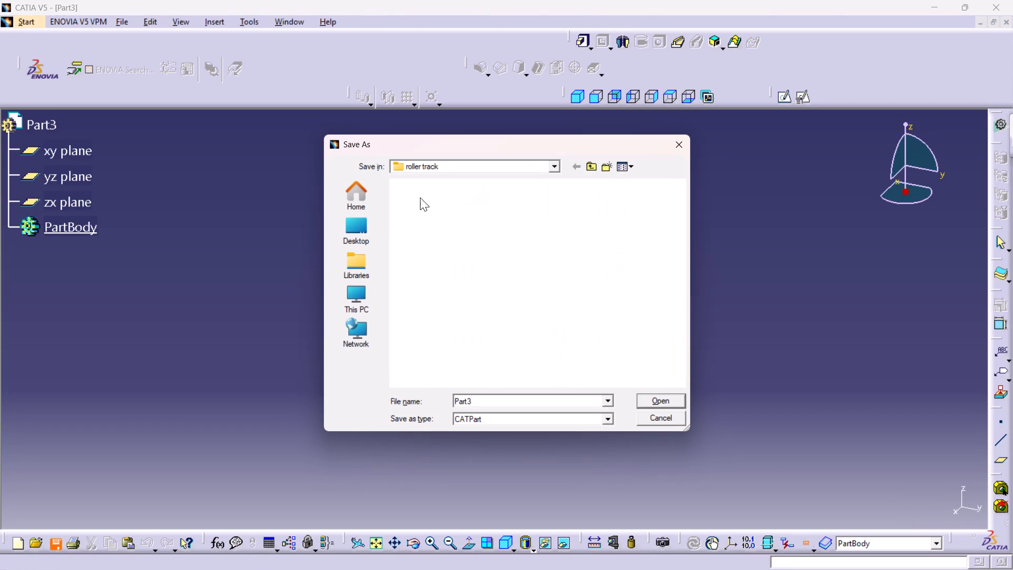
{"action": "double_click", "coordinate": [514, 402]}
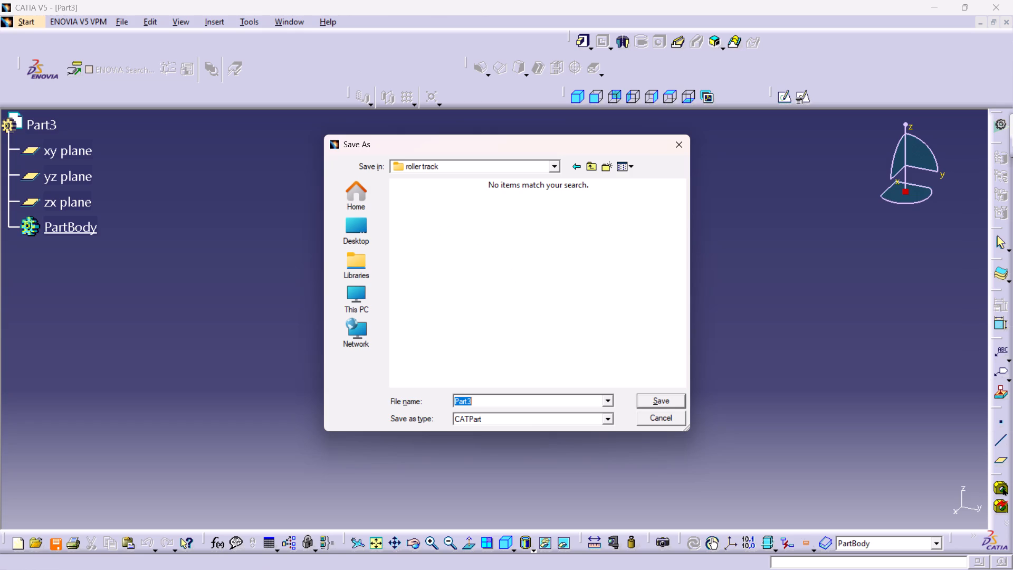
{"action": "type", "text": "part 1"}
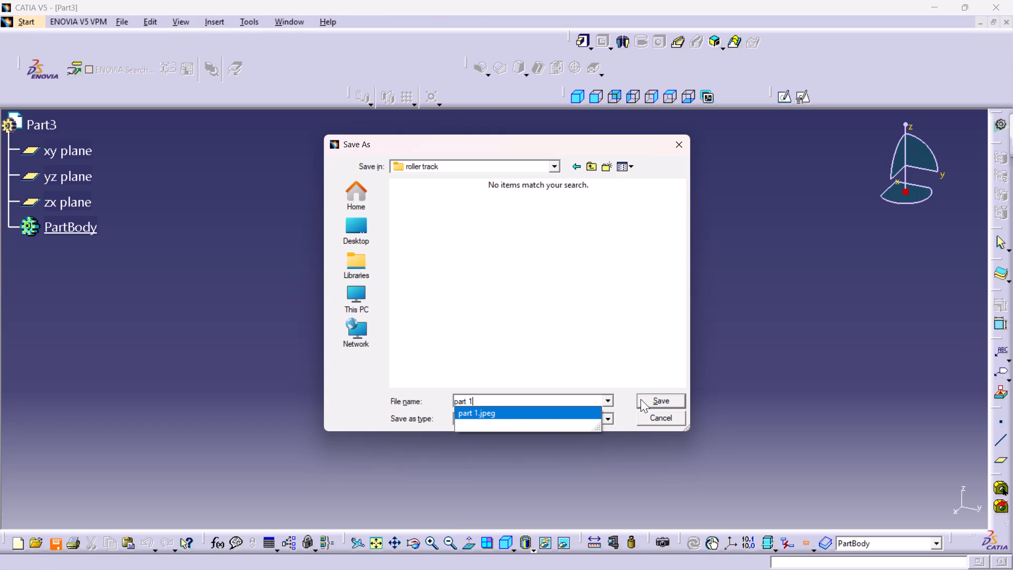
{"action": "left_click", "coordinate": [667, 398]}
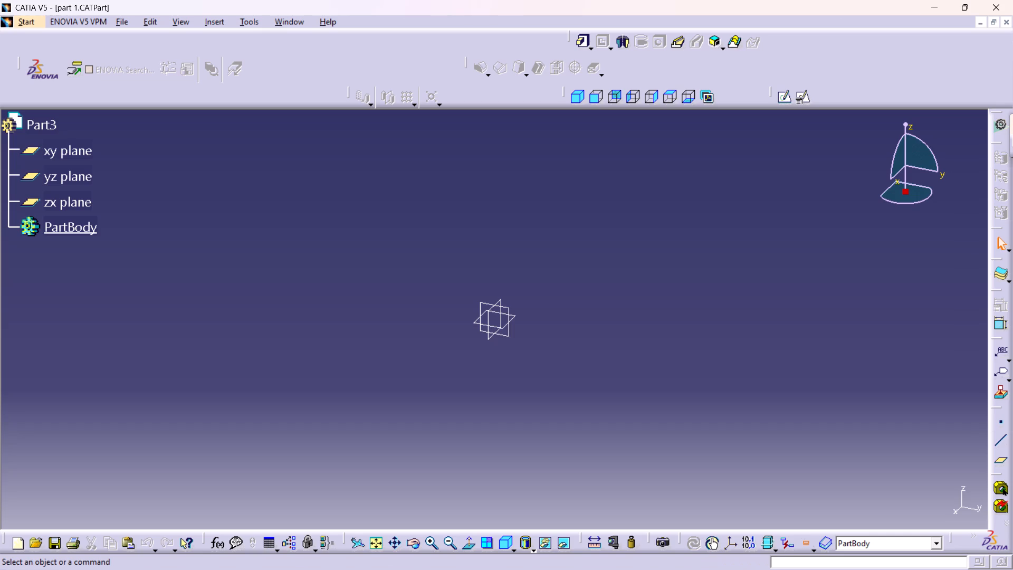
Create a positioned sketch on the zx plane and draw a circle centred on the origin with a radius of about 47 mm.
{"action": "left_click", "coordinate": [486, 338]}
{"action": "left_click", "coordinate": [799, 96]}
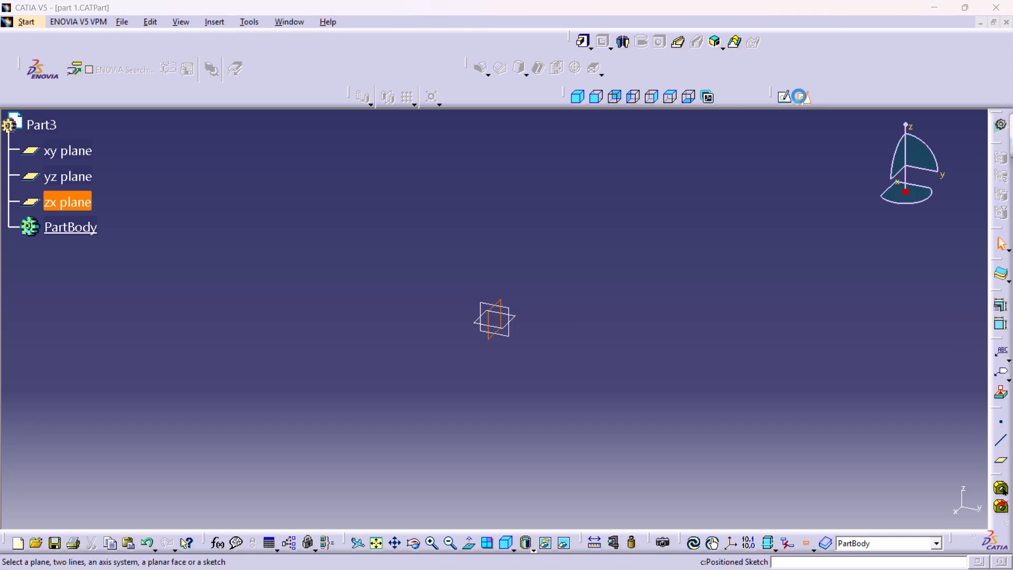
{"action": "left_click", "coordinate": [887, 506]}
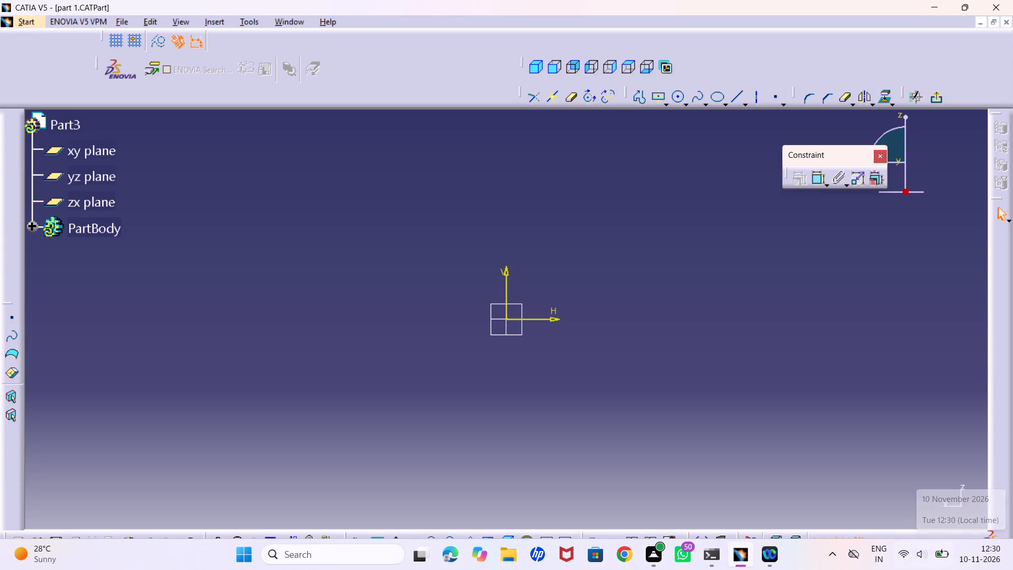
{"action": "double_click", "coordinate": [675, 100]}
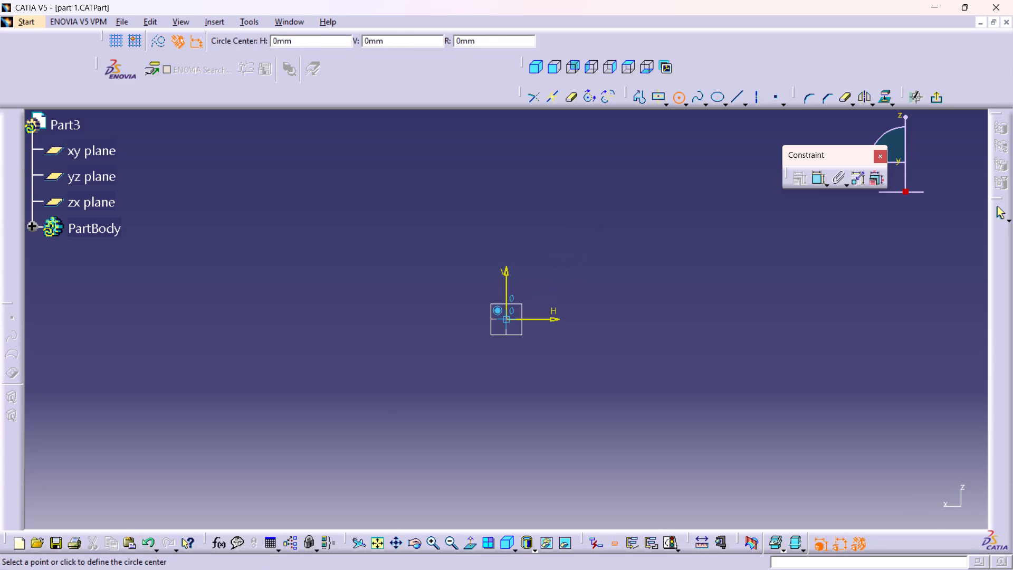
{"action": "left_click", "coordinate": [506, 322]}
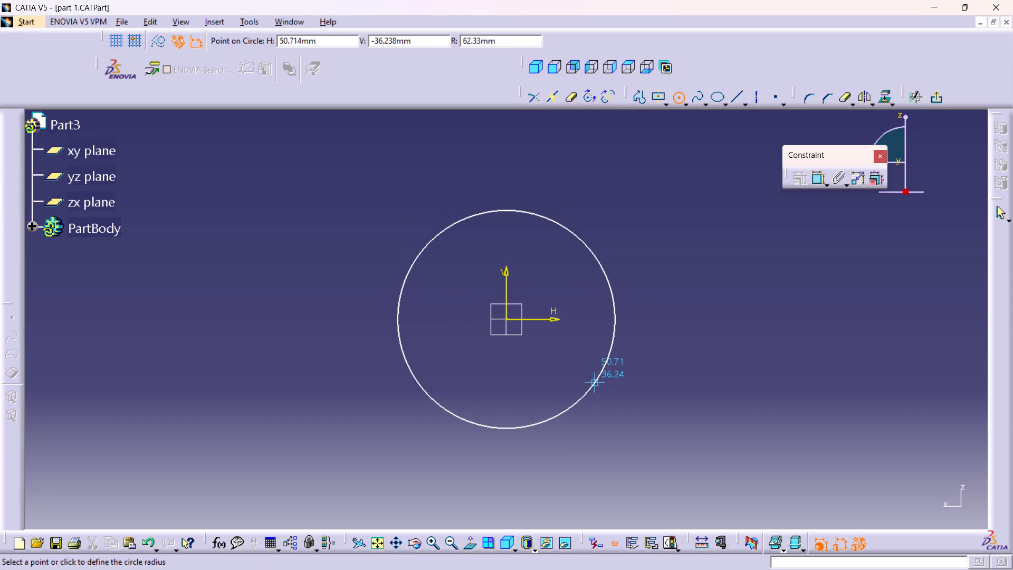
{"action": "left_click", "coordinate": [579, 358]}
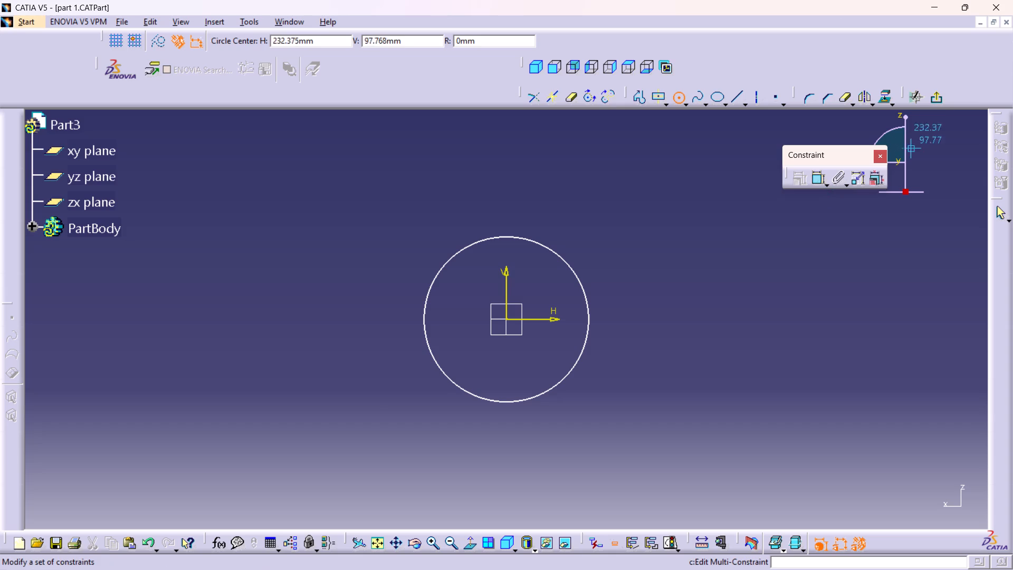
Add a diameter constraint of 100 mm to the circle and exit the sketch.
{"action": "double_click", "coordinate": [821, 178]}
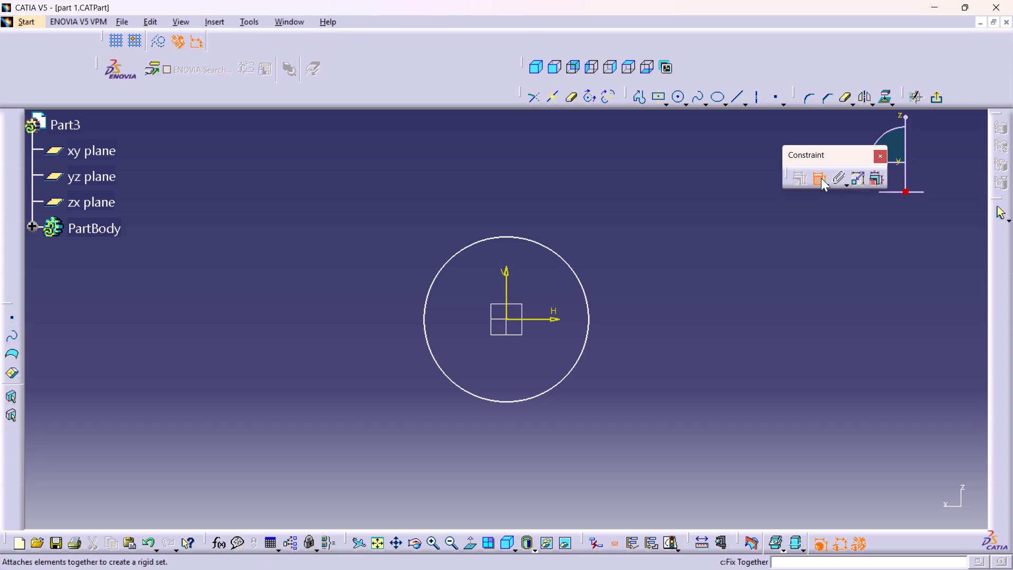
{"action": "left_click", "coordinate": [586, 316]}
{"action": "left_click", "coordinate": [648, 252]}
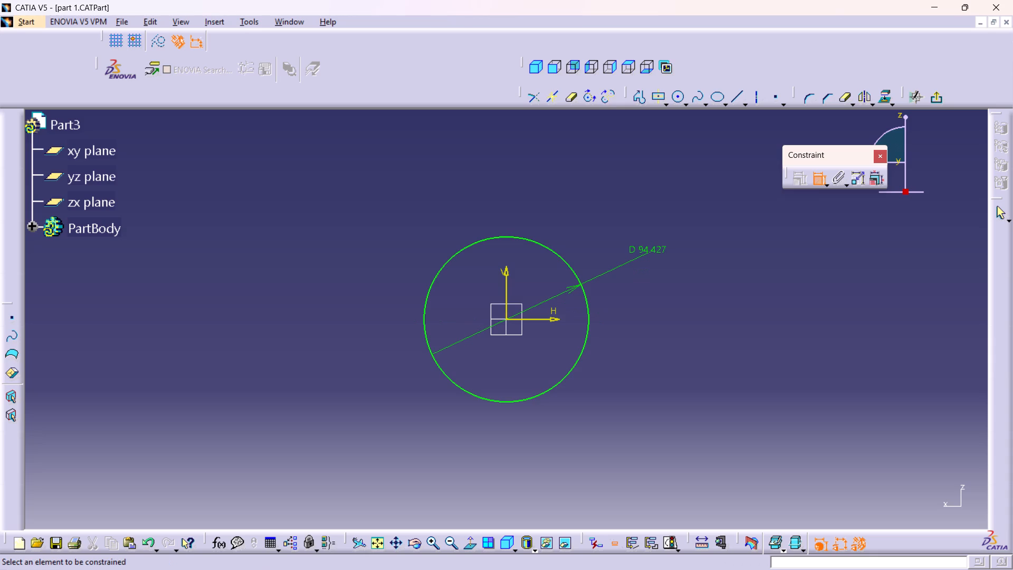
{"action": "double_click", "coordinate": [654, 252]}
{"action": "type", "text": "100"}
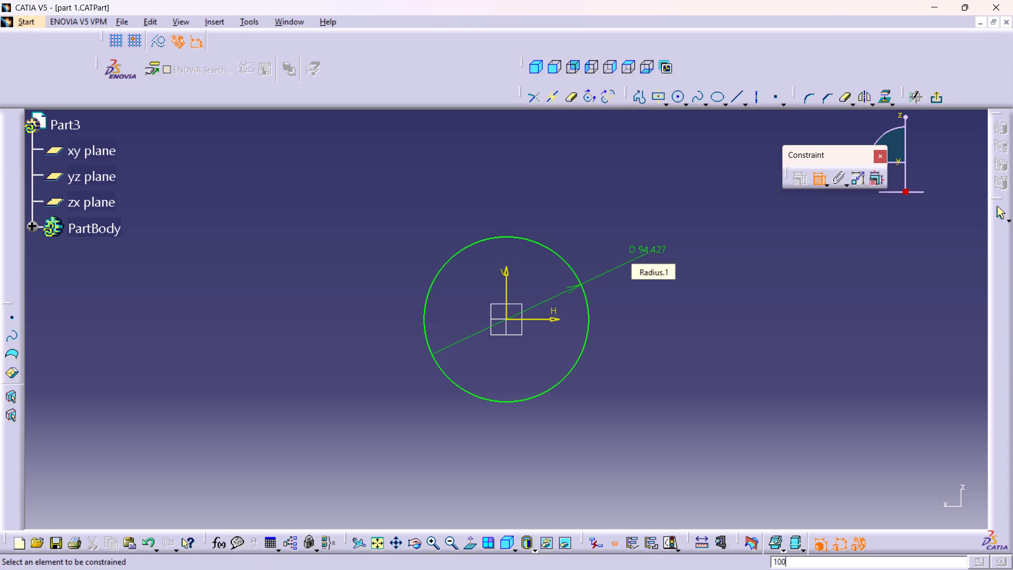
{"action": "double_click", "coordinate": [649, 242]}
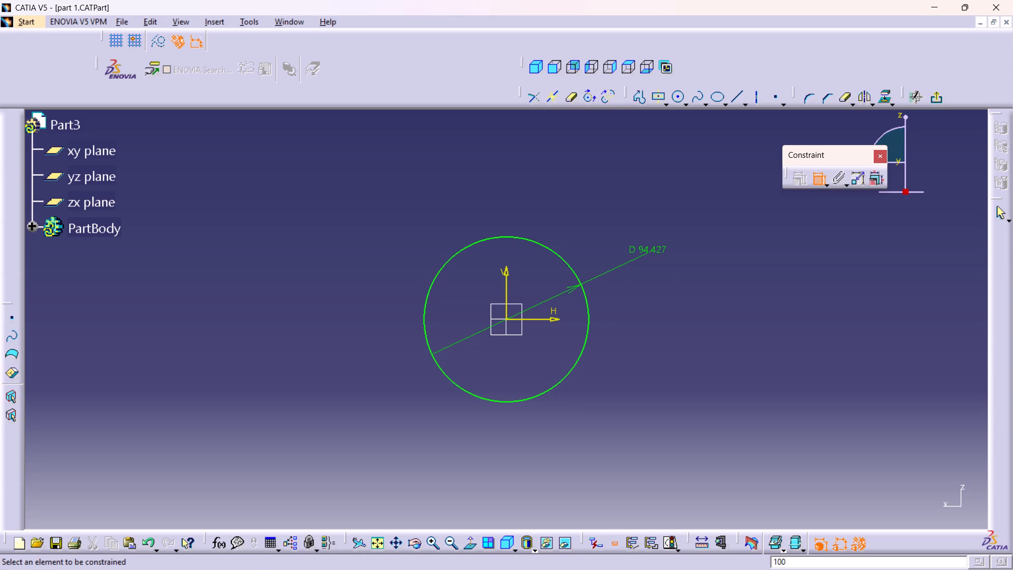
{"action": "double_click", "coordinate": [648, 248]}
{"action": "type", "text": "100"}
{"action": "key", "text": "Return"}
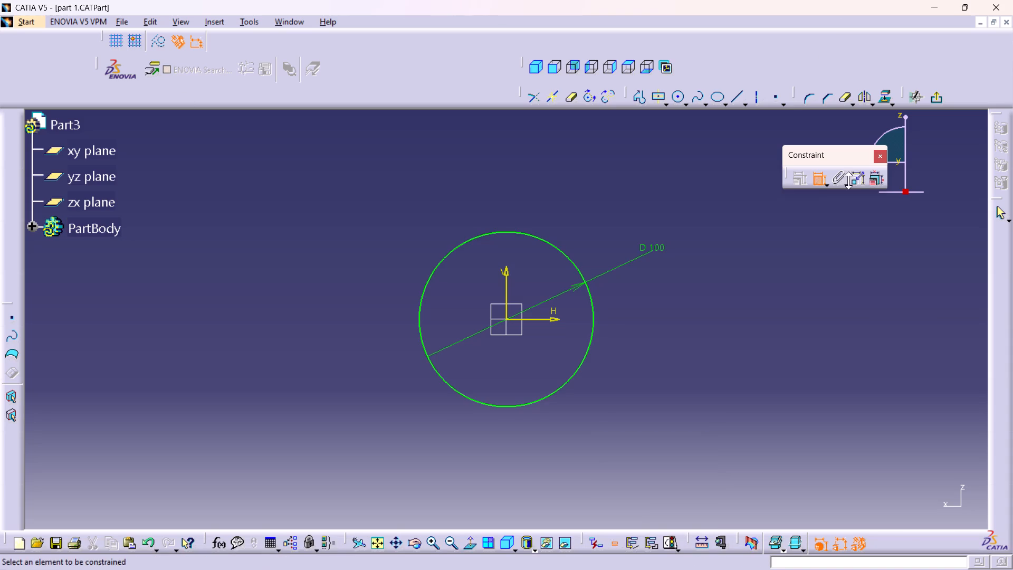
{"action": "left_click", "coordinate": [942, 94]}
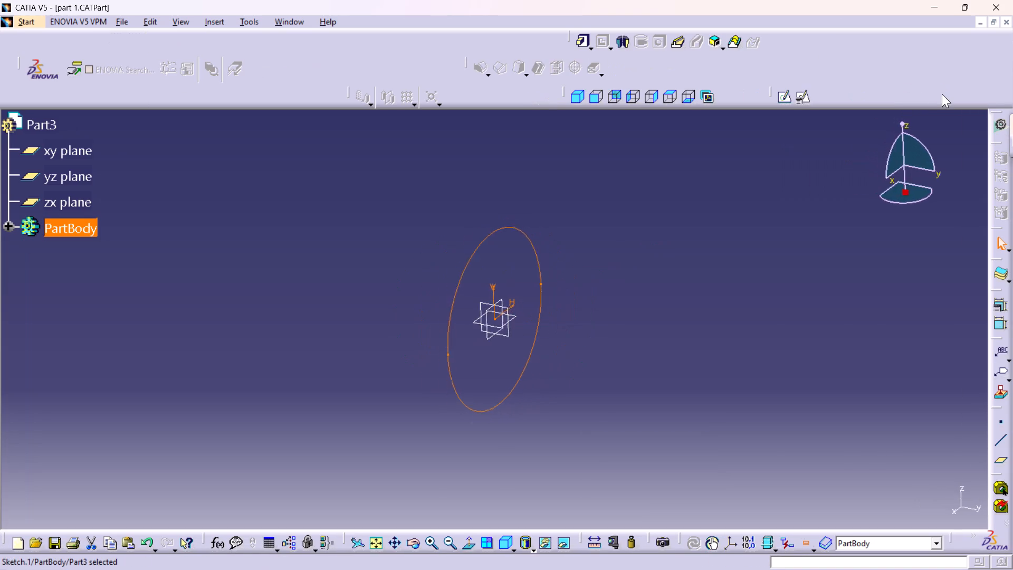
Pad the circle sketch with a length of 100 mm and mirrored extent.
{"action": "left_click", "coordinate": [581, 40]}
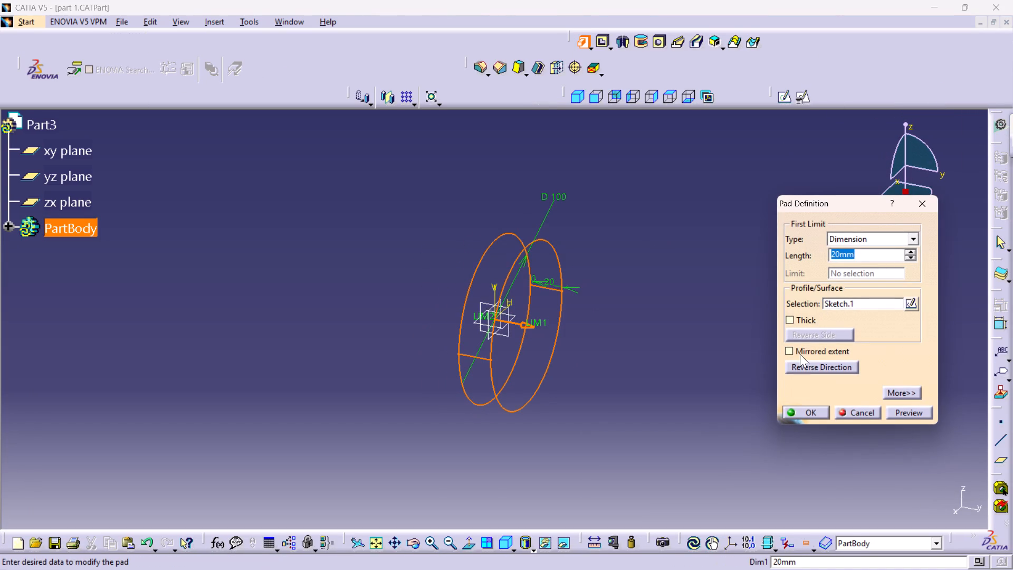
{"action": "left_click", "coordinate": [804, 347]}
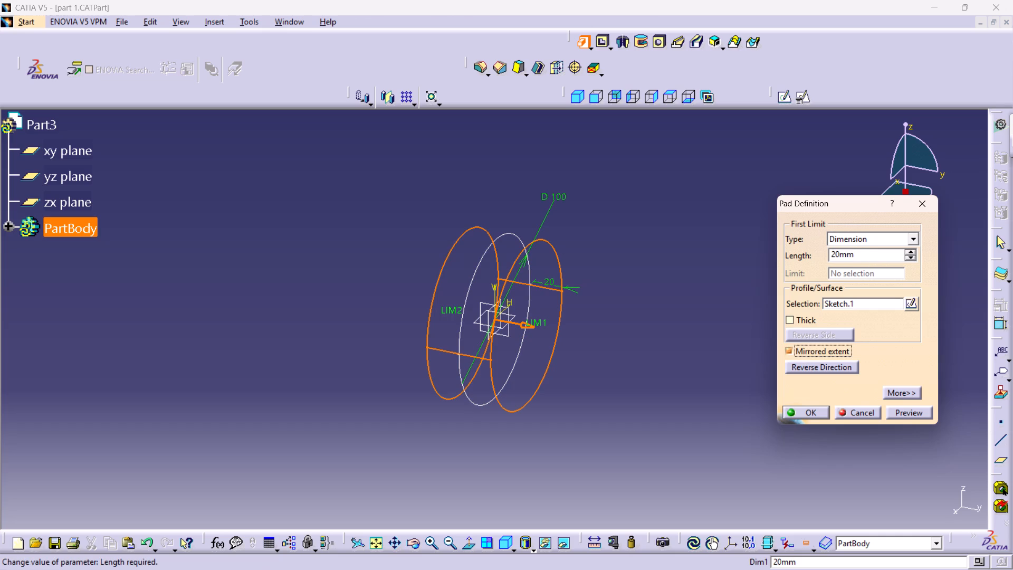
{"action": "double_click", "coordinate": [868, 255]}
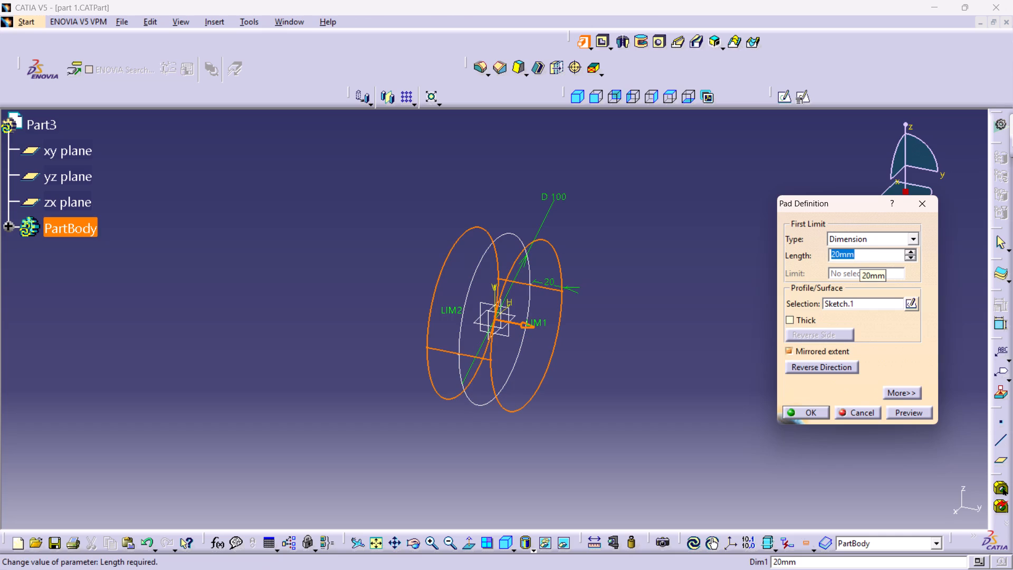
{"action": "type", "text": "100"}
{"action": "key", "text": "Return"}
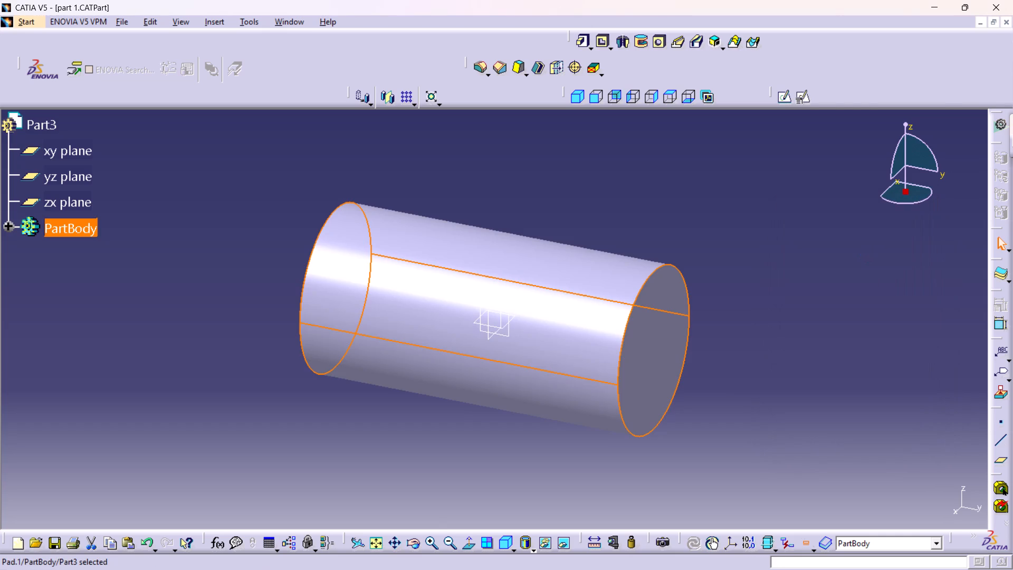
{"action": "left_click", "coordinate": [864, 376]}
Chamfer the circular edges at both ends of the cylinder with a length of 0.5 mm and an angle of 45 degrees.
{"action": "middle_click_drag", "start_coordinate": [843, 372], "coordinate": [841, 372]}
{"action": "right_click_drag", "start_coordinate": [841, 372], "coordinate": [768, 374]}
{"action": "middle_click_drag", "start_coordinate": [841, 372], "coordinate": [768, 374]}
{"action": "middle_click_drag", "start_coordinate": [468, 406], "coordinate": [426, 375]}
{"action": "right_click_drag", "start_coordinate": [466, 406], "coordinate": [426, 375]}
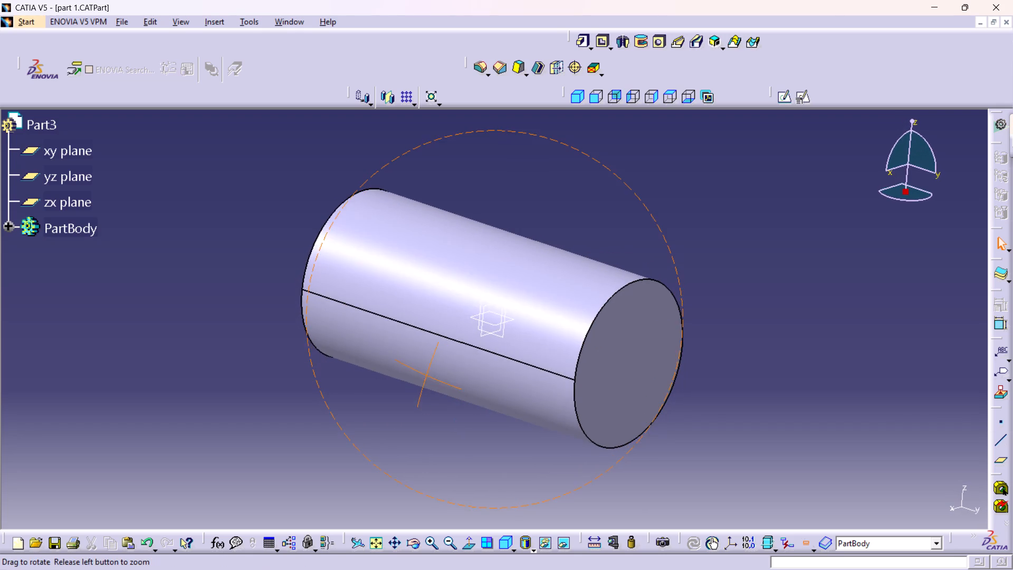
{"action": "right_click_drag", "start_coordinate": [426, 375], "coordinate": [425, 374]}
{"action": "middle_click_drag", "start_coordinate": [426, 375], "coordinate": [424, 373]}
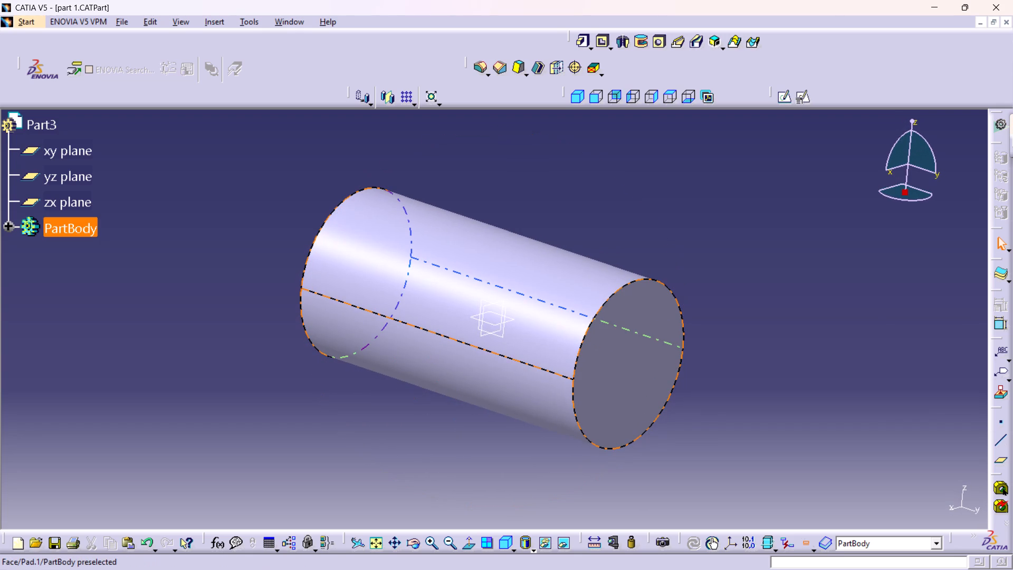
{"action": "left_click", "coordinate": [614, 294]}
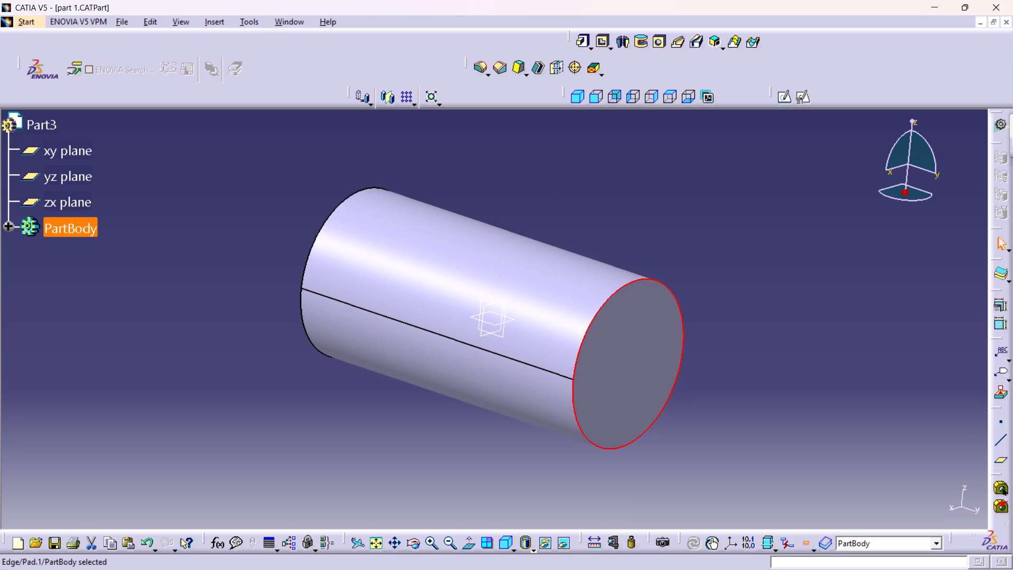
{"action": "middle_click_drag", "start_coordinate": [253, 303], "coordinate": [477, 349], "text": "ctrl"}
{"action": "right_click_drag", "start_coordinate": [252, 303], "coordinate": [477, 349], "text": "ctrl"}
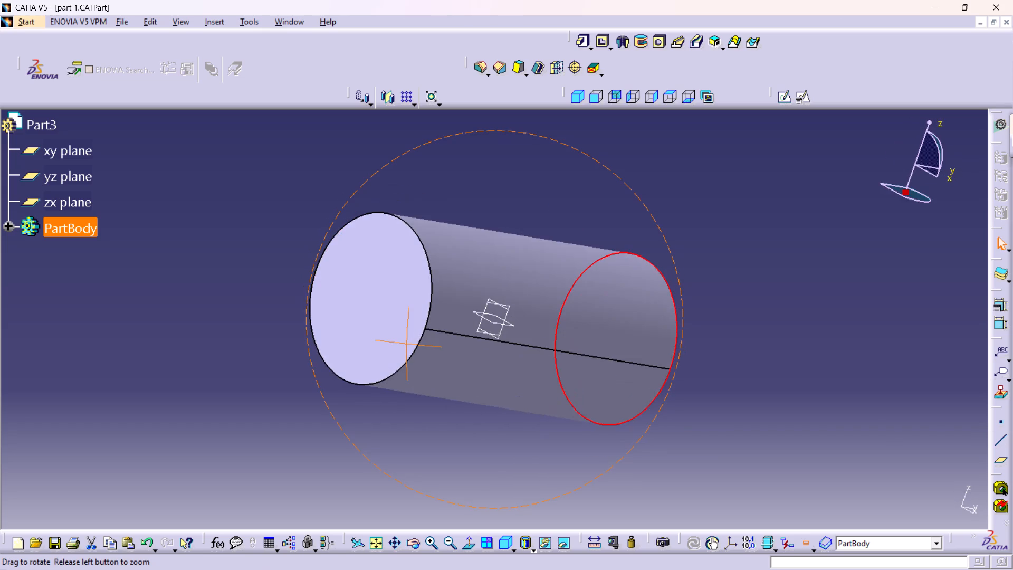
{"action": "right_click_drag", "start_coordinate": [477, 349], "coordinate": [455, 427], "text": "ctrl"}
{"action": "middle_click_drag", "start_coordinate": [477, 349], "coordinate": [455, 427], "text": "ctrl"}
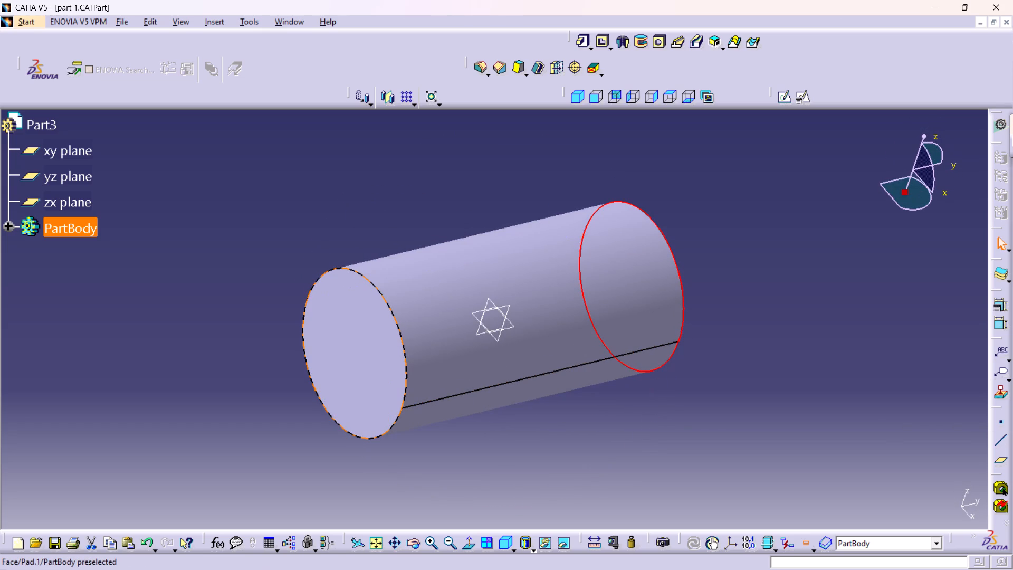
{"action": "left_click", "coordinate": [398, 339], "text": "ctrl"}
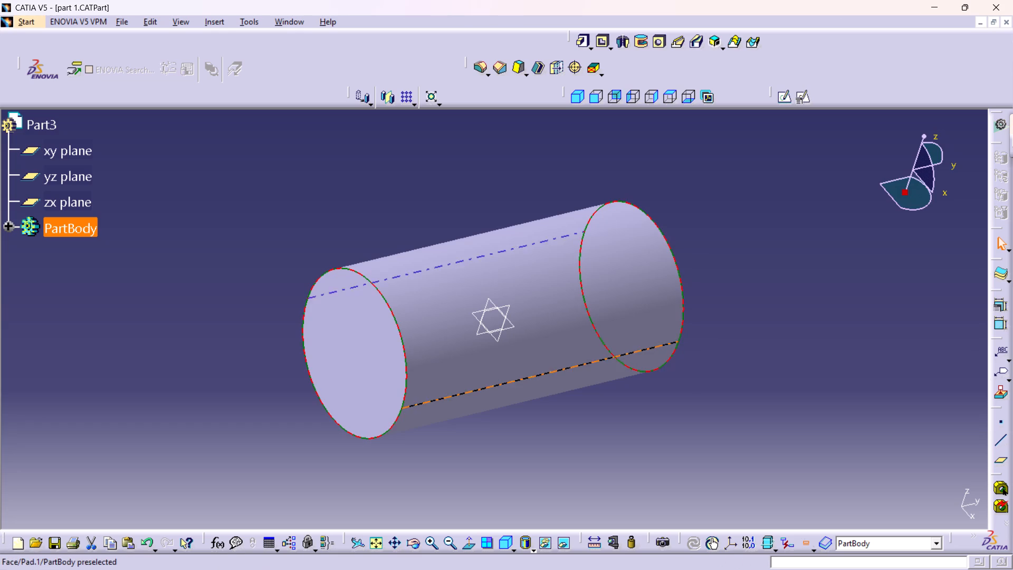
{"action": "left_click", "coordinate": [479, 70]}
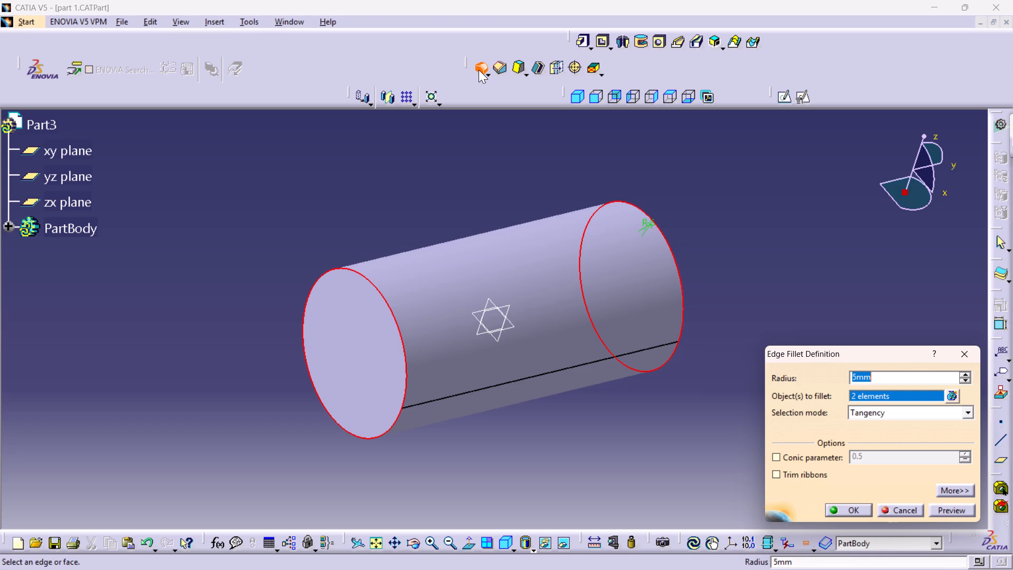
{"action": "left_click", "coordinate": [967, 353]}
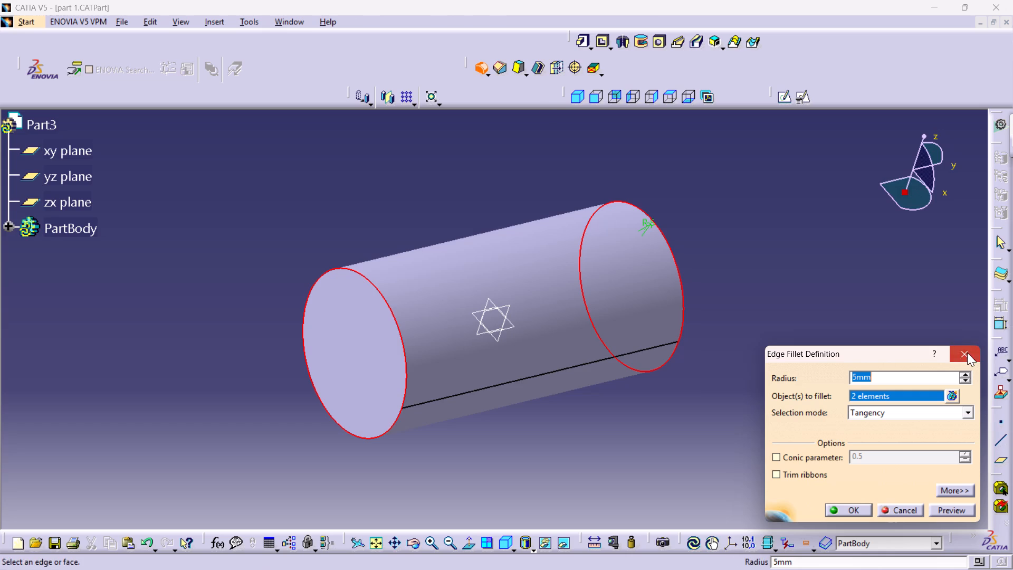
{"action": "left_click", "coordinate": [503, 68]}
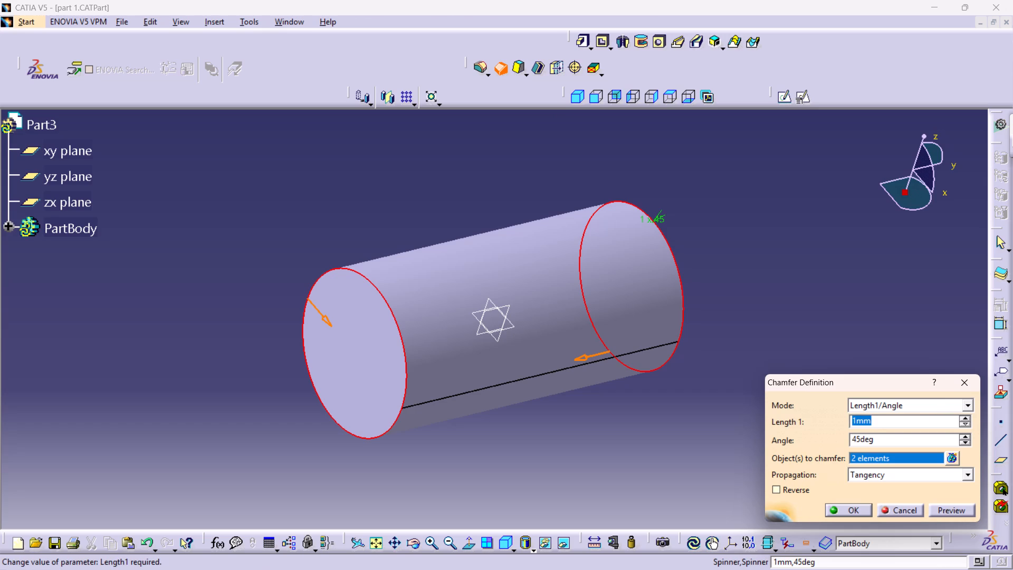
{"action": "scroll", "coordinate": [882, 424], "scroll_direction": "down", "scroll_amount": 1}
{"action": "middle_click", "coordinate": [777, 311]}
{"action": "right_click", "coordinate": [777, 311]}
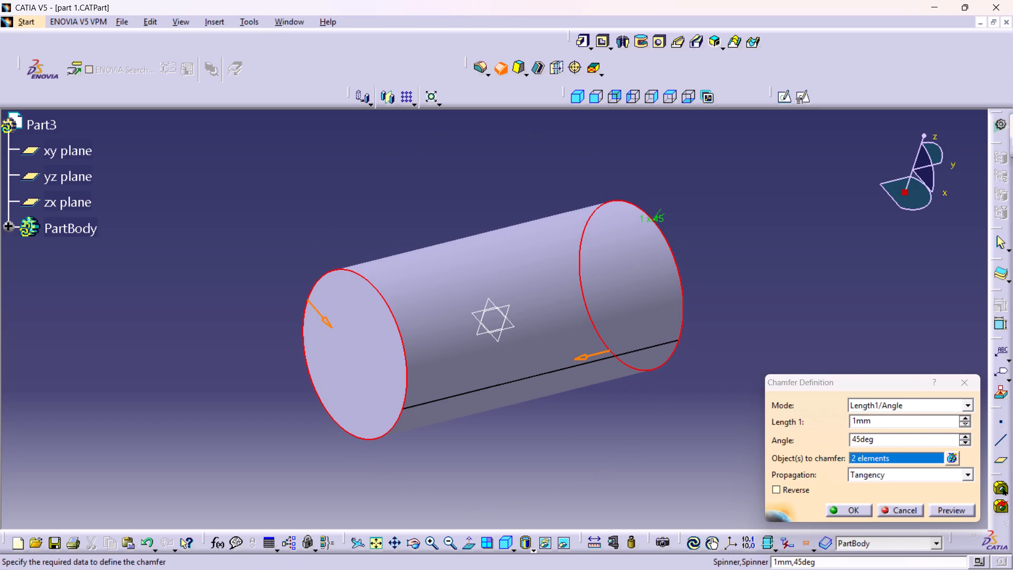
{"action": "double_click", "coordinate": [878, 420]}
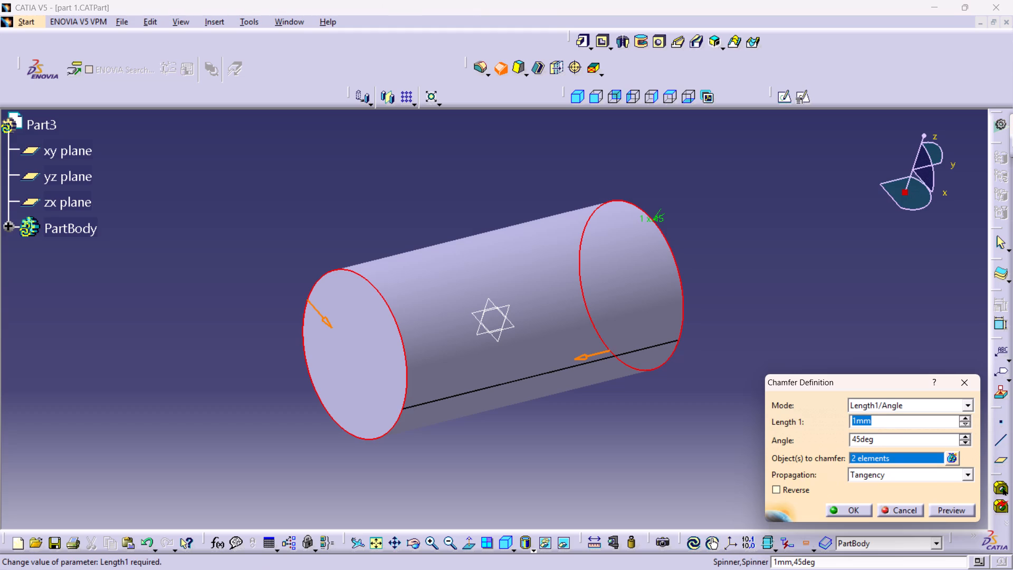
{"action": "type", "text": "0.5"}
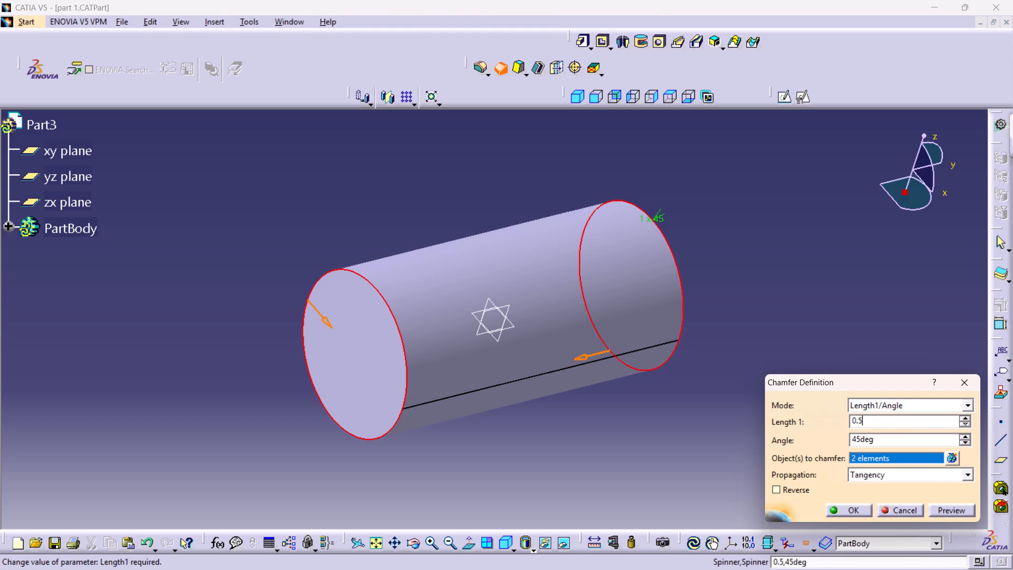
{"action": "key", "text": "Return"}
{"action": "left_click", "coordinate": [649, 473]}
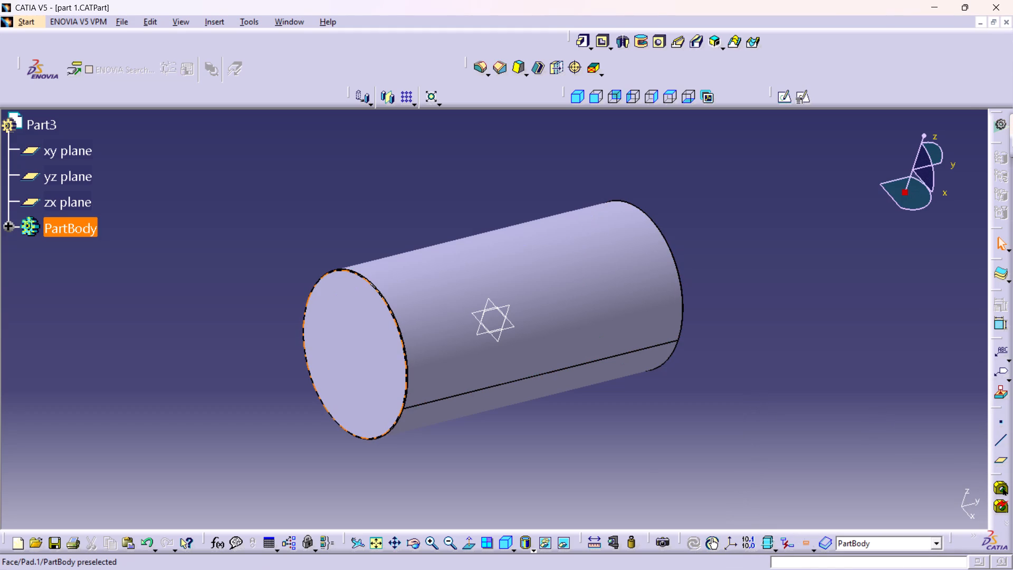
Examine the new chamfer around the near end face of the cylinder.
{"action": "middle_click_drag", "start_coordinate": [390, 348], "coordinate": [370, 242]}
{"action": "right_click_drag", "start_coordinate": [389, 347], "coordinate": [380, 337]}
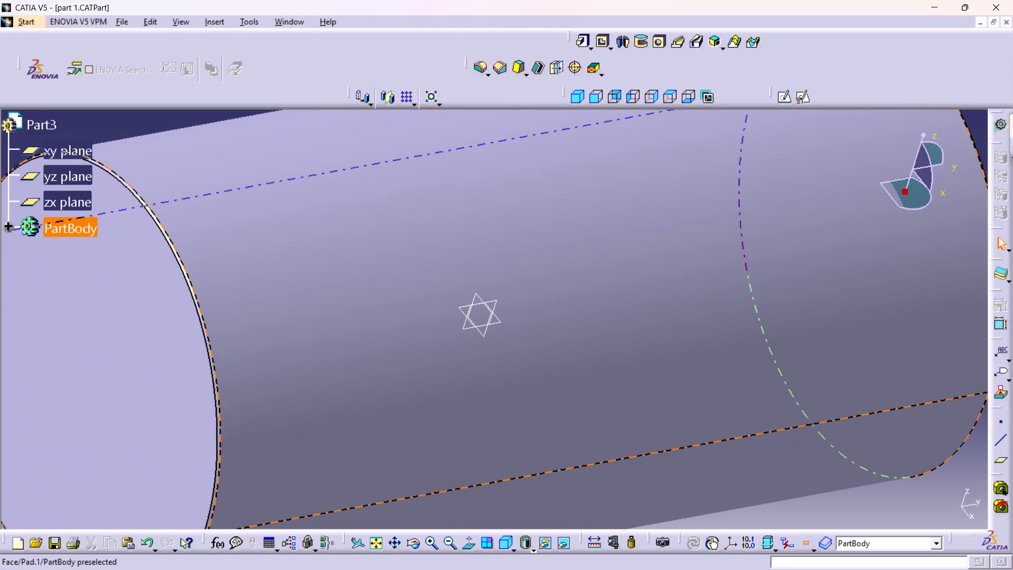
{"action": "middle_click_drag", "start_coordinate": [393, 307], "coordinate": [417, 370]}
{"action": "scroll", "coordinate": [393, 307], "scroll_direction": "up", "scroll_amount": 1}
{"action": "right_click_drag", "start_coordinate": [393, 307], "coordinate": [392, 315]}
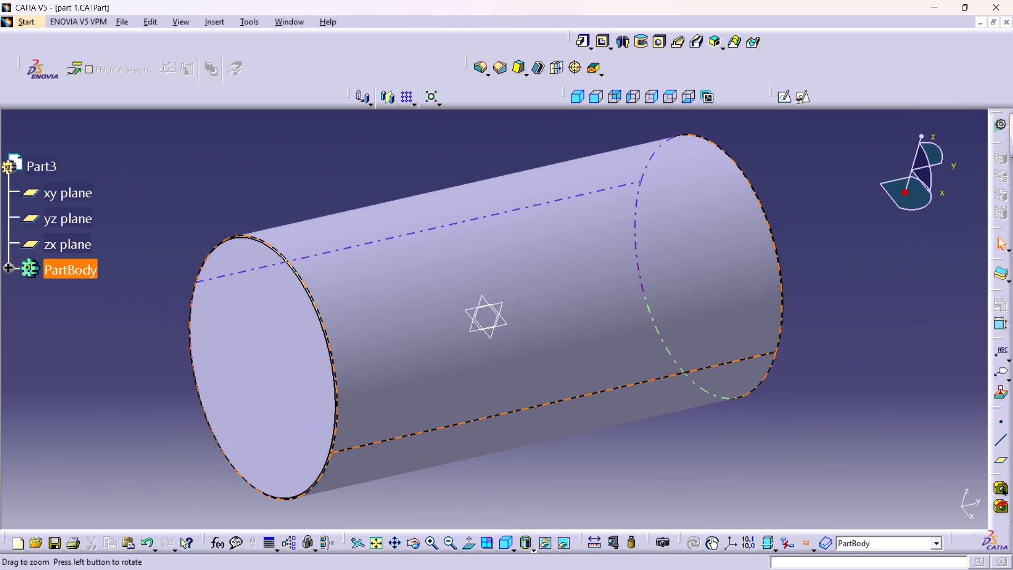
{"action": "middle_click_drag", "start_coordinate": [417, 370], "coordinate": [418, 371]}
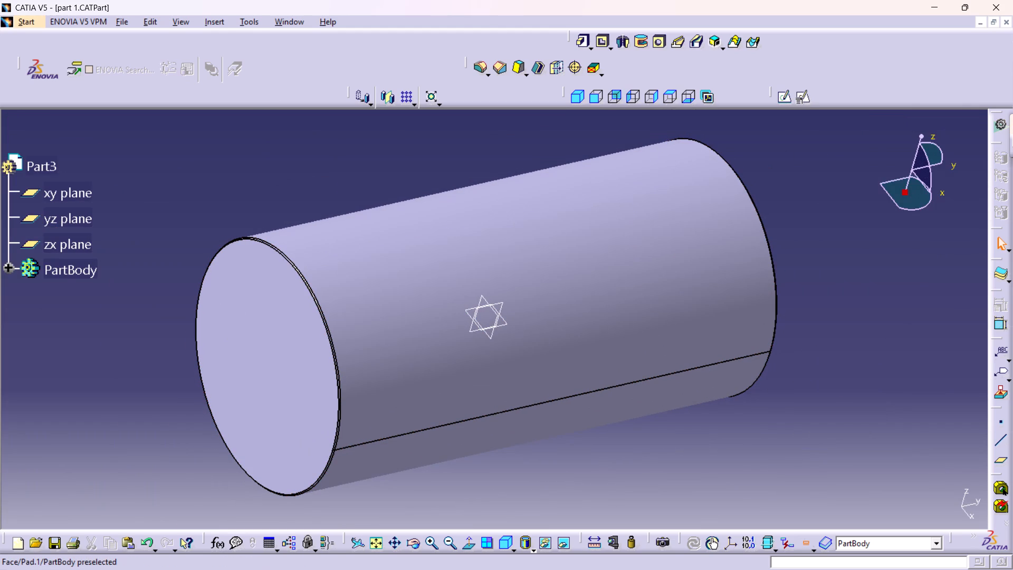
{"action": "scroll", "coordinate": [97, 197], "scroll_direction": "up", "scroll_amount": 4}
{"action": "scroll", "coordinate": [68, 215], "scroll_direction": "down", "scroll_amount": 2}
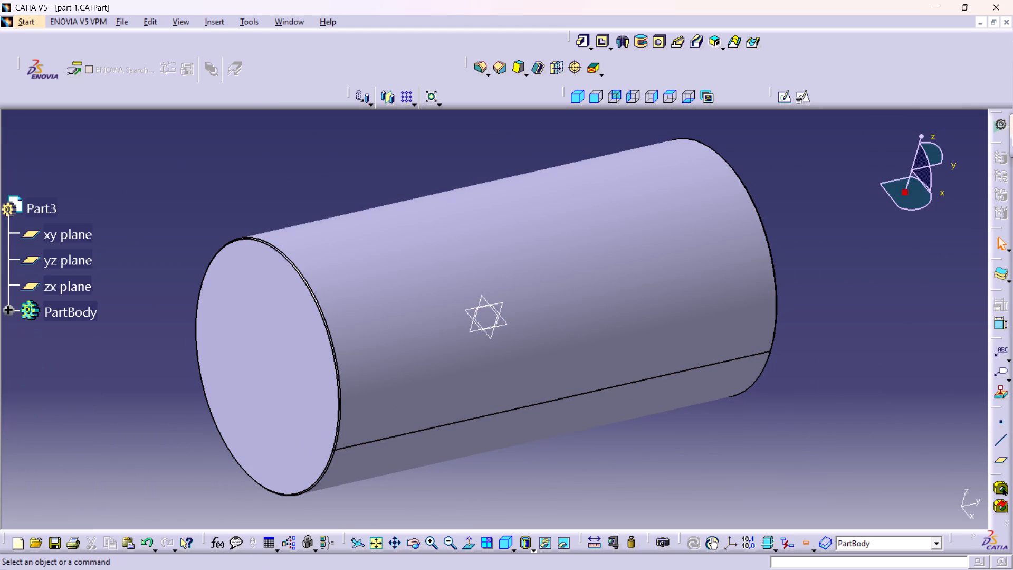
{"action": "scroll", "coordinate": [67, 219], "scroll_direction": "down", "scroll_amount": 2}
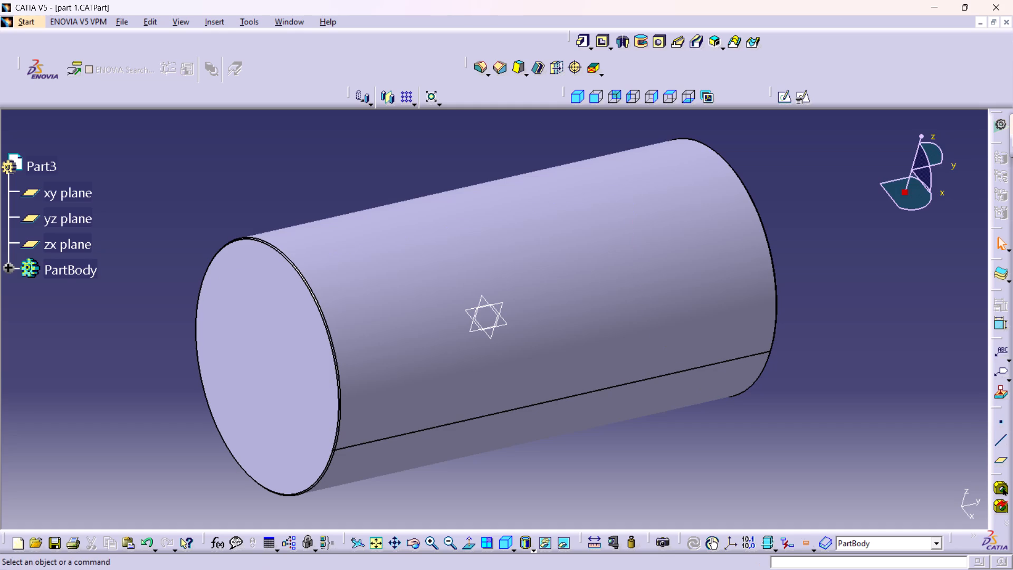
Examine the chamfered edge at the opposite end of the cylinder up close.
{"action": "middle_click_drag", "start_coordinate": [770, 268], "coordinate": [677, 299]}
{"action": "right_click", "coordinate": [766, 268]}
{"action": "middle_click_drag", "start_coordinate": [678, 289], "coordinate": [489, 341]}
{"action": "right_click_drag", "start_coordinate": [634, 301], "coordinate": [489, 341]}
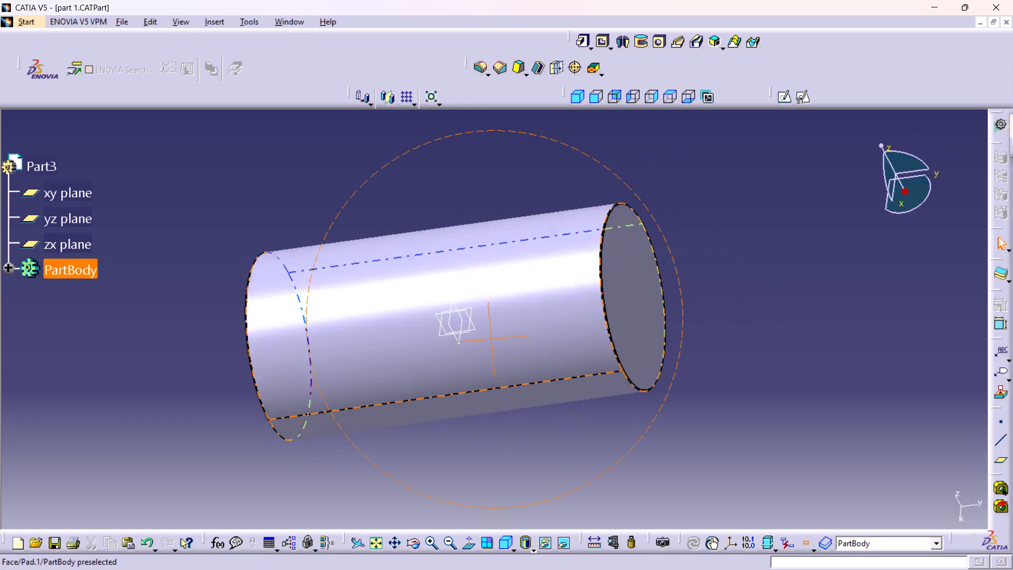
{"action": "right_click_drag", "start_coordinate": [489, 341], "coordinate": [441, 358]}
{"action": "middle_click_drag", "start_coordinate": [489, 341], "coordinate": [441, 358]}
{"action": "middle_click_drag", "start_coordinate": [557, 289], "coordinate": [534, 151]}
{"action": "right_click", "coordinate": [557, 288]}
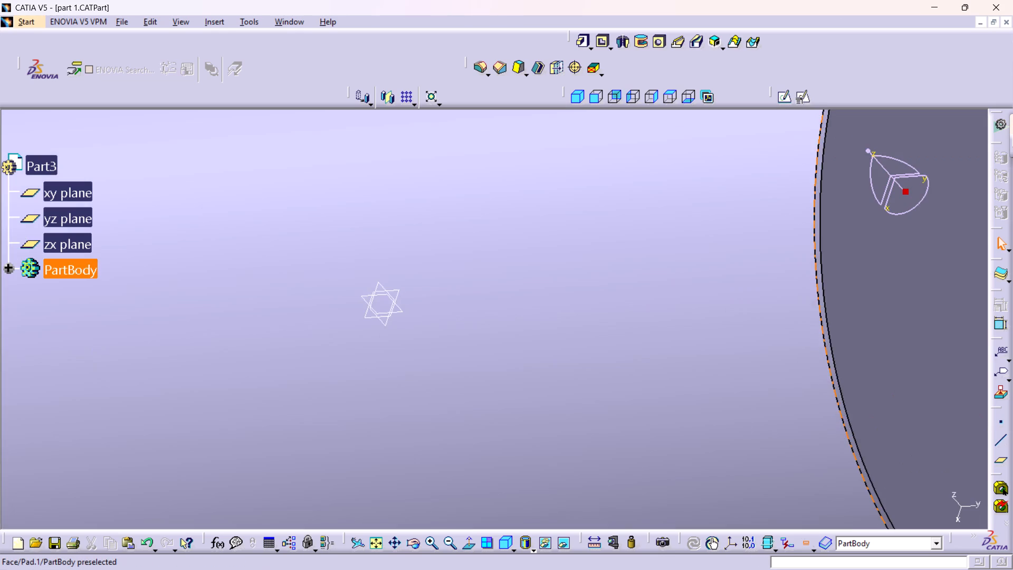
{"action": "middle_click_drag", "start_coordinate": [729, 261], "coordinate": [431, 449]}
{"action": "left_click", "coordinate": [970, 221]}
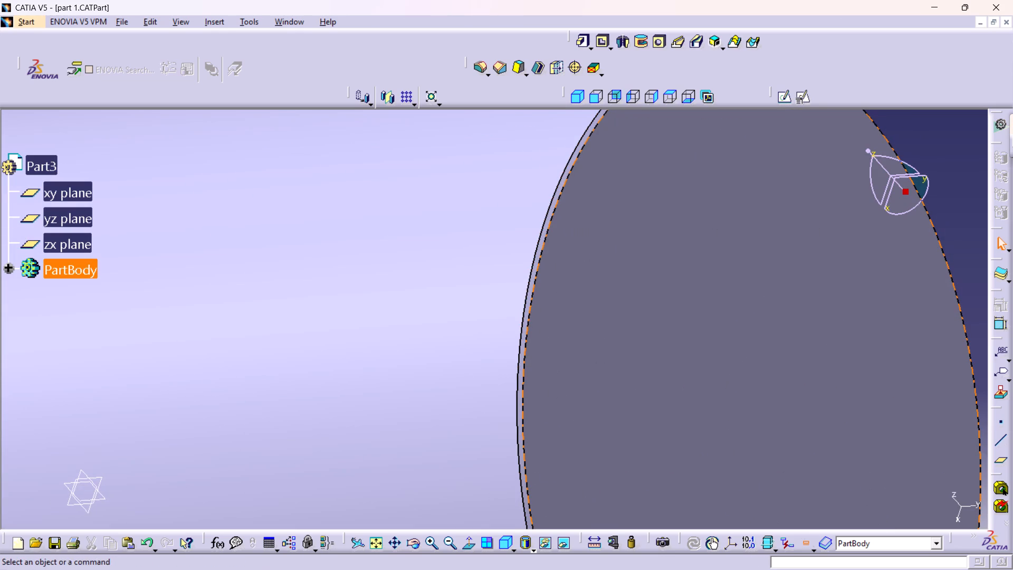
{"action": "middle_click_drag", "start_coordinate": [536, 389], "coordinate": [500, 307]}
{"action": "right_click", "coordinate": [532, 389]}
{"action": "middle_click_drag", "start_coordinate": [573, 425], "coordinate": [611, 386]}
{"action": "right_click_drag", "start_coordinate": [574, 425], "coordinate": [611, 386]}
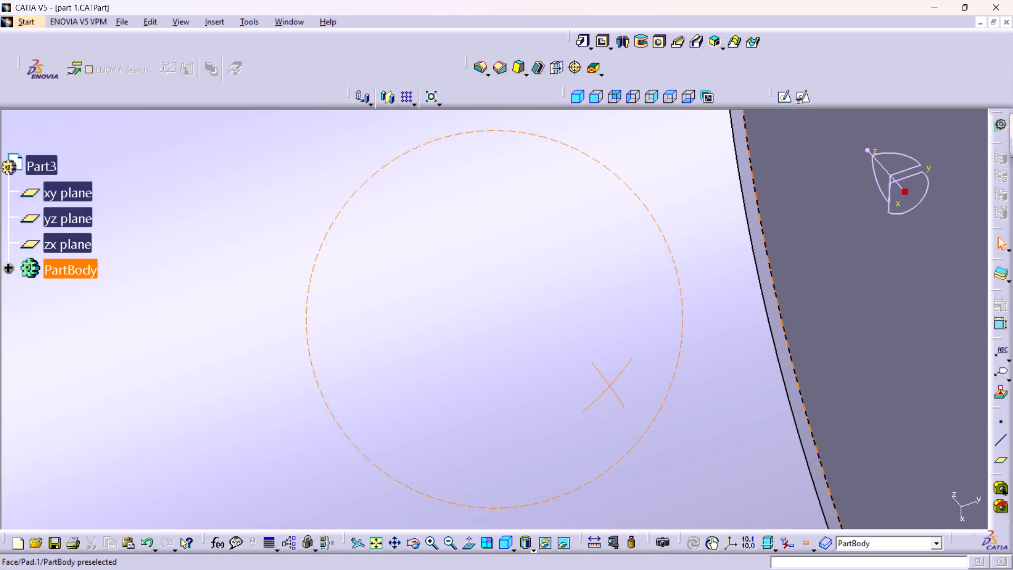
{"action": "right_click_drag", "start_coordinate": [611, 386], "coordinate": [644, 355]}
{"action": "middle_click_drag", "start_coordinate": [611, 386], "coordinate": [645, 354]}
{"action": "middle_click_drag", "start_coordinate": [709, 311], "coordinate": [653, 429]}
{"action": "scroll", "coordinate": [653, 429], "scroll_direction": "up", "scroll_amount": 1}
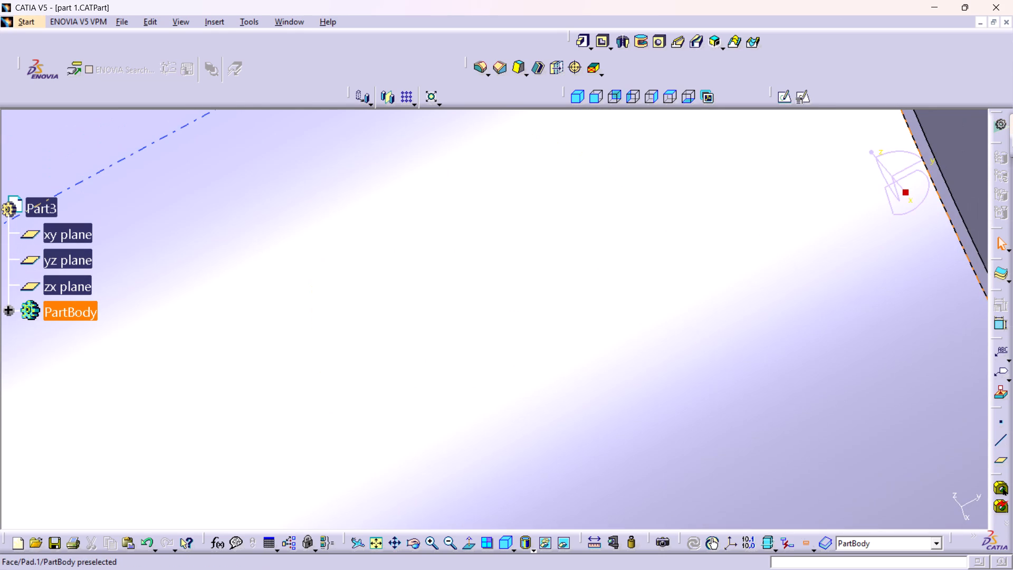
Examine the chamfer's profile at the corner of the cylinder's end up close in the standard left view.
{"action": "left_click", "coordinate": [590, 98]}
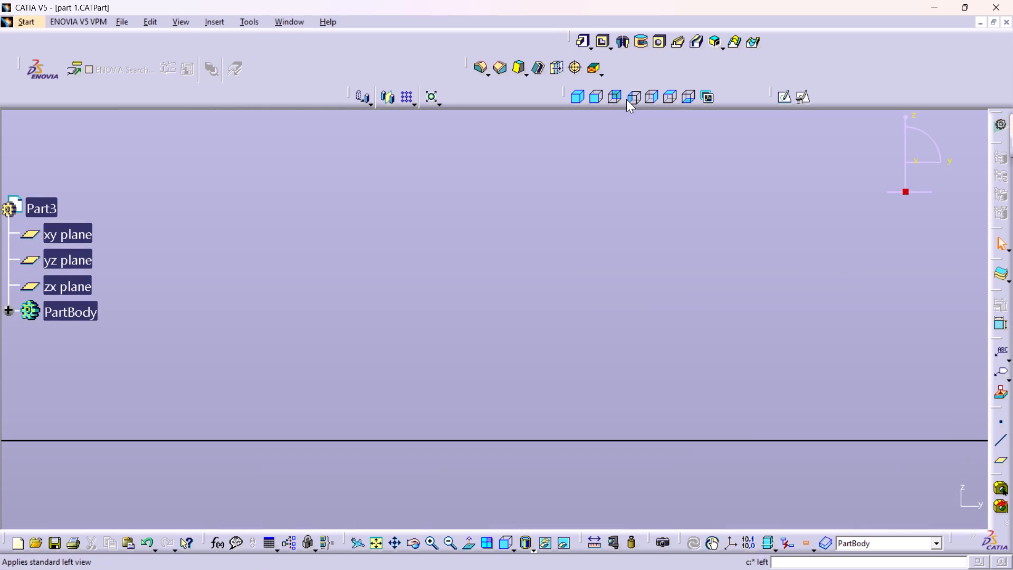
{"action": "middle_click_drag", "start_coordinate": [627, 111], "coordinate": [638, 149]}
{"action": "right_click", "coordinate": [627, 111]}
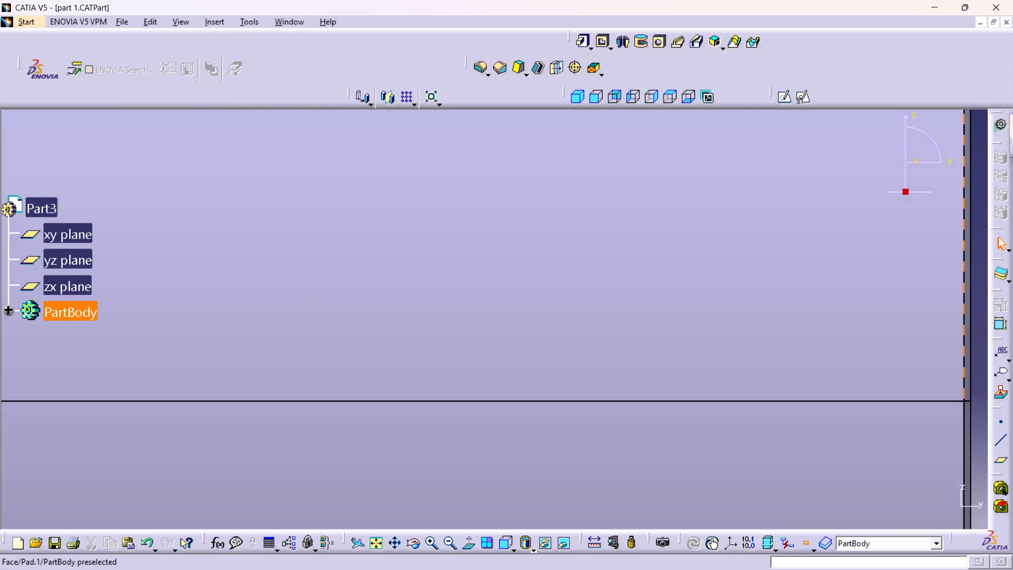
{"action": "middle_click_drag", "start_coordinate": [638, 149], "coordinate": [658, 235]}
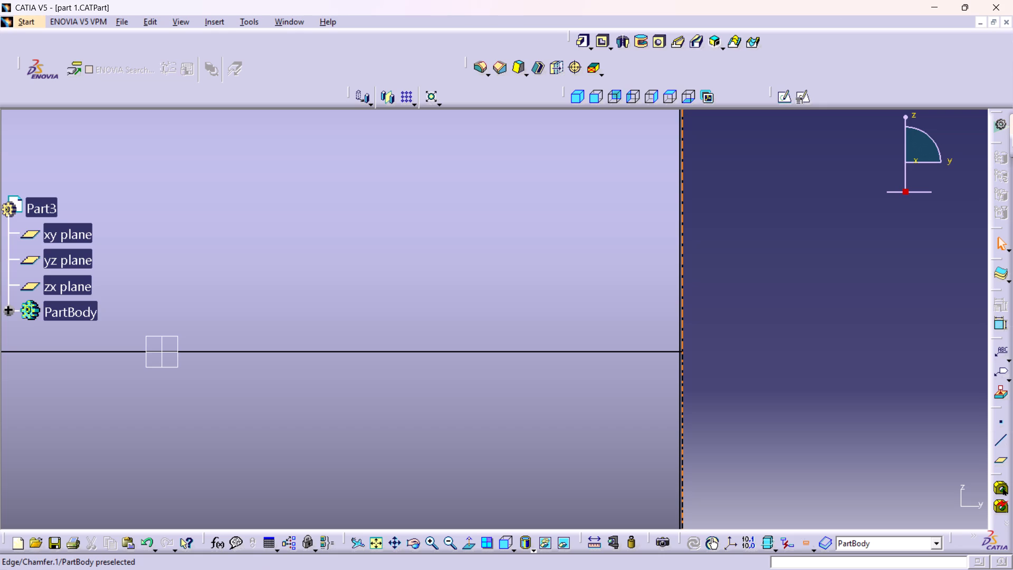
{"action": "middle_click_drag", "start_coordinate": [671, 348], "coordinate": [729, 540]}
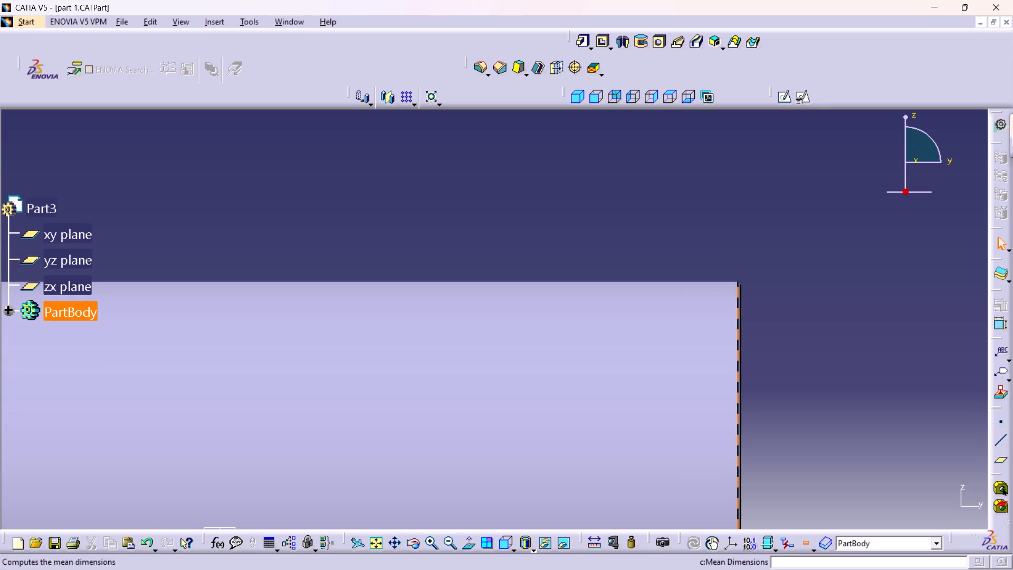
{"action": "middle_click_drag", "start_coordinate": [732, 310], "coordinate": [722, 195]}
{"action": "right_click", "coordinate": [732, 310]}
{"action": "middle_click_drag", "start_coordinate": [857, 308], "coordinate": [142, 502]}
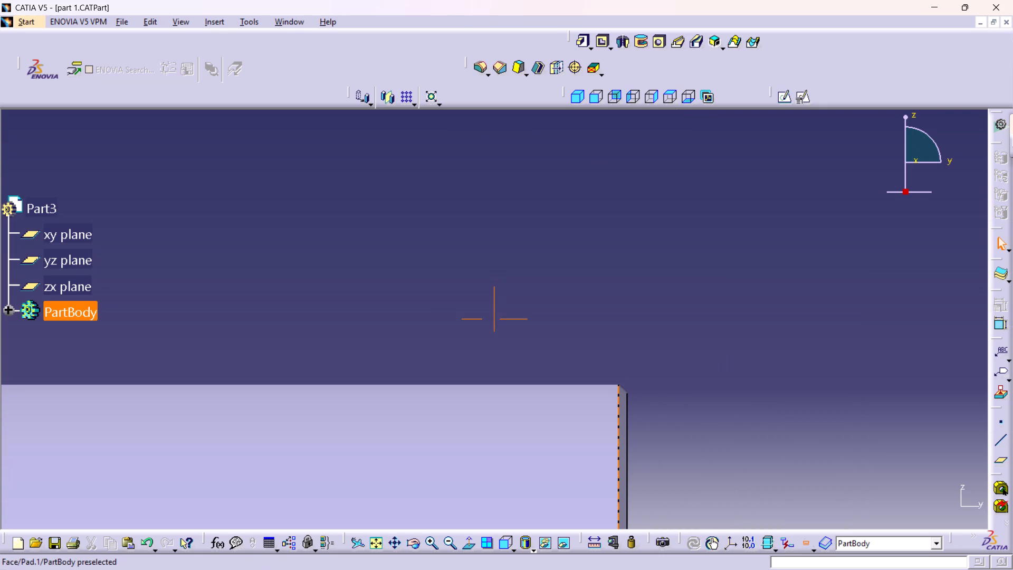
{"action": "middle_click_drag", "start_coordinate": [647, 409], "coordinate": [642, 309]}
{"action": "right_click", "coordinate": [647, 409]}
{"action": "middle_click_drag", "start_coordinate": [763, 411], "coordinate": [372, 188]}
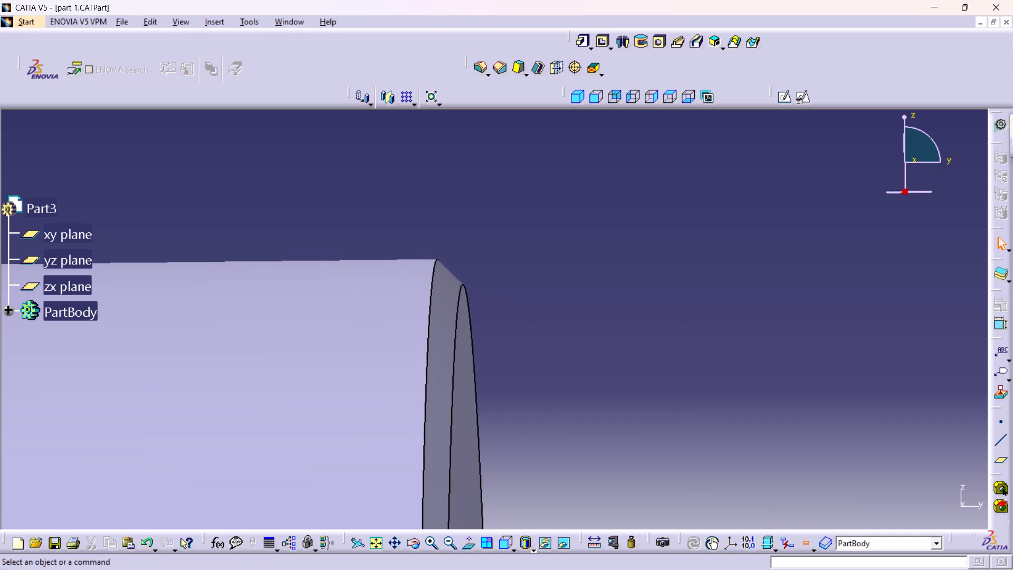
{"action": "left_click", "coordinate": [591, 96]}
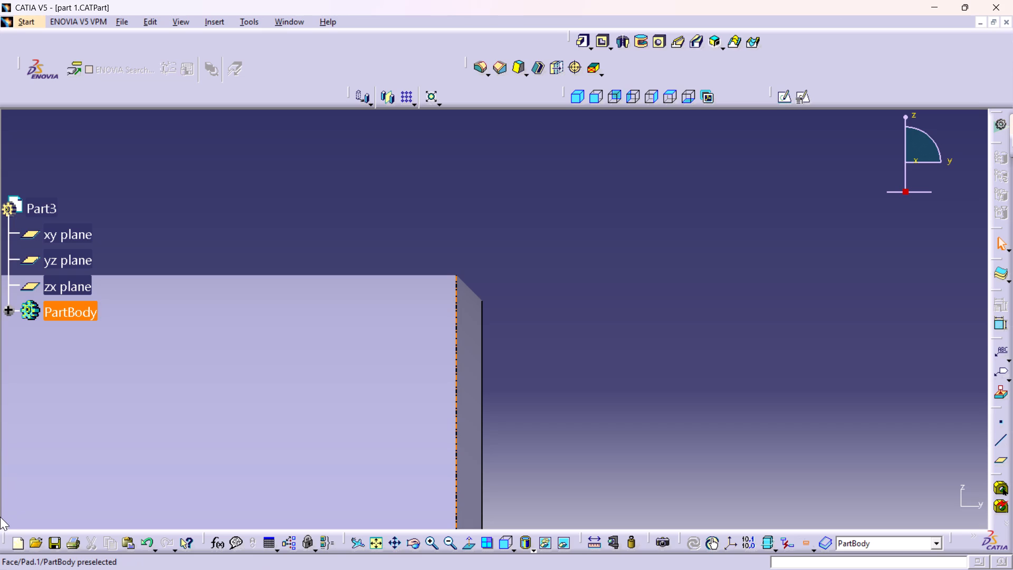
Examine the whole chamfered cylinder in the left view and at an angle showing its end face.
{"action": "middle_click_drag", "start_coordinate": [0, 450], "coordinate": [30, 552]}
{"action": "right_click", "coordinate": [0, 450]}
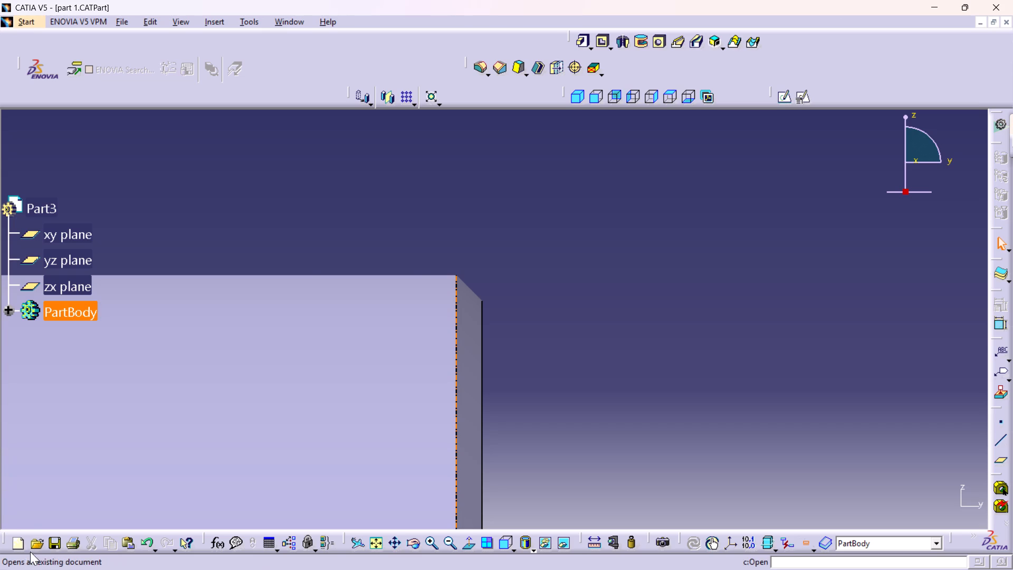
{"action": "middle_click_drag", "start_coordinate": [30, 552], "coordinate": [31, 553]}
{"action": "middle_click_drag", "start_coordinate": [423, 276], "coordinate": [533, 518]}
{"action": "right_click", "coordinate": [423, 276]}
{"action": "middle_click_drag", "start_coordinate": [335, 399], "coordinate": [732, 133]}
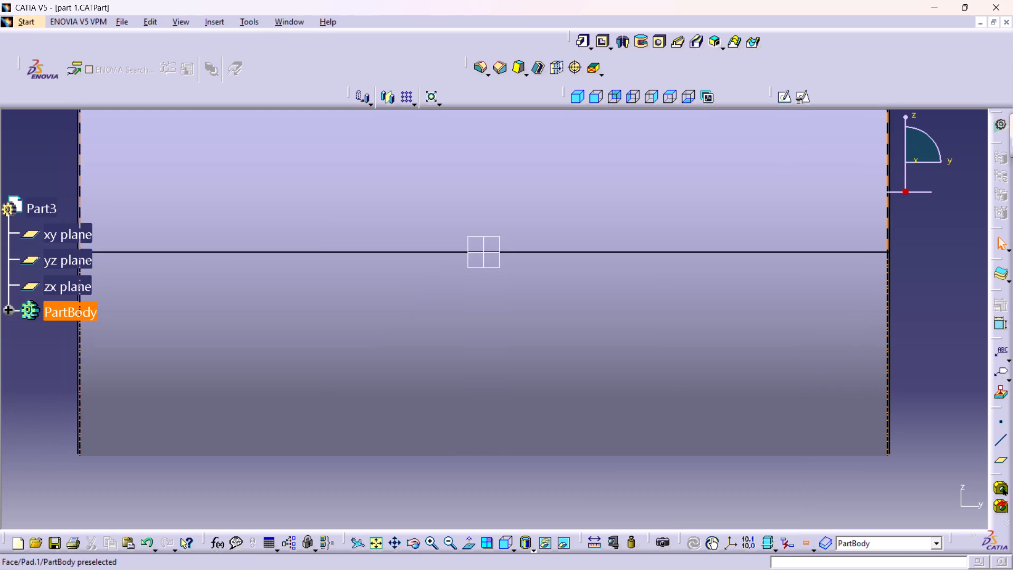
{"action": "middle_click_drag", "start_coordinate": [647, 174], "coordinate": [660, 246]}
{"action": "right_click_drag", "start_coordinate": [647, 174], "coordinate": [646, 180]}
{"action": "middle_click_drag", "start_coordinate": [645, 245], "coordinate": [613, 326]}
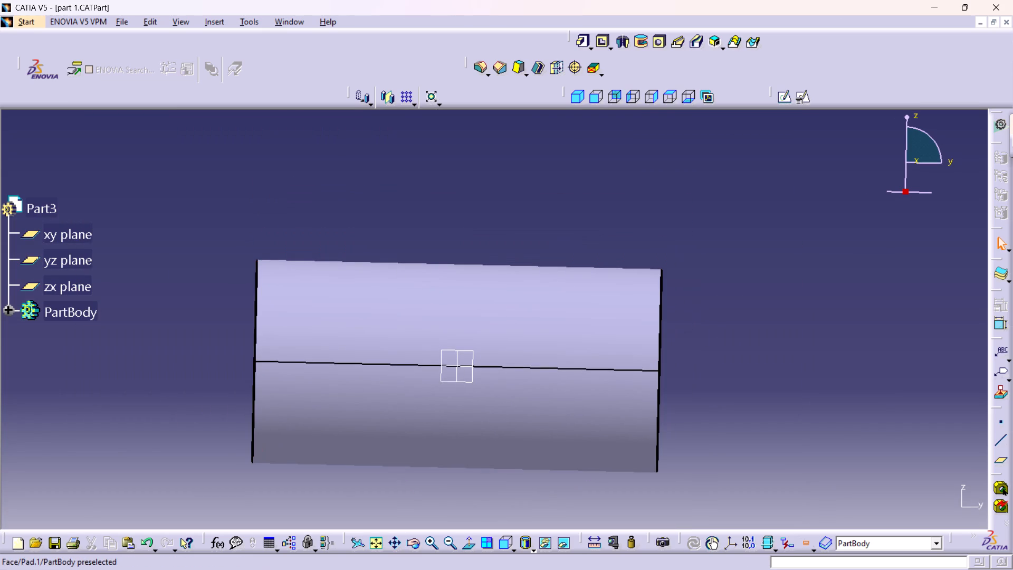
{"action": "left_click", "coordinate": [469, 543]}
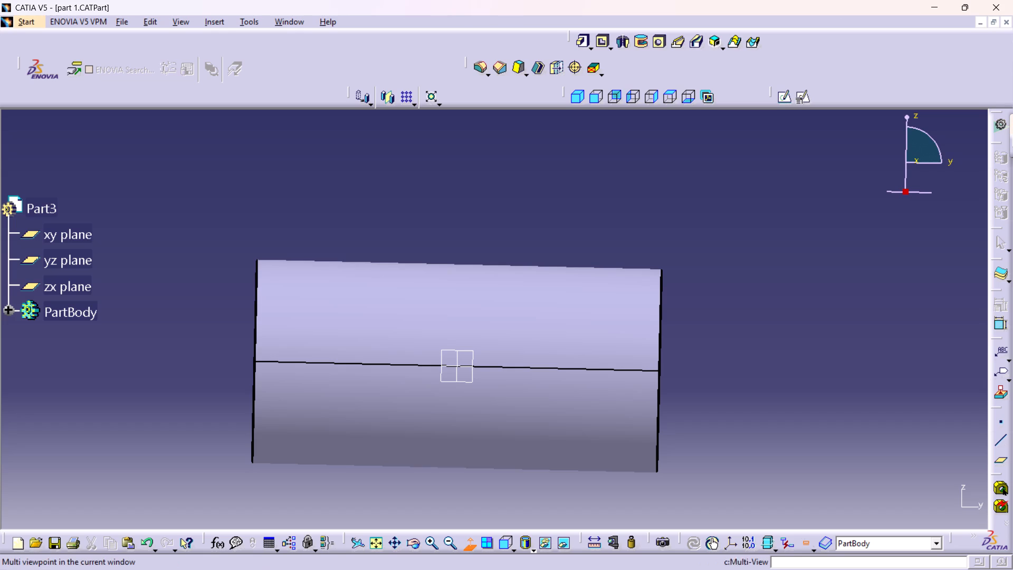
{"action": "left_click", "coordinate": [471, 541]}
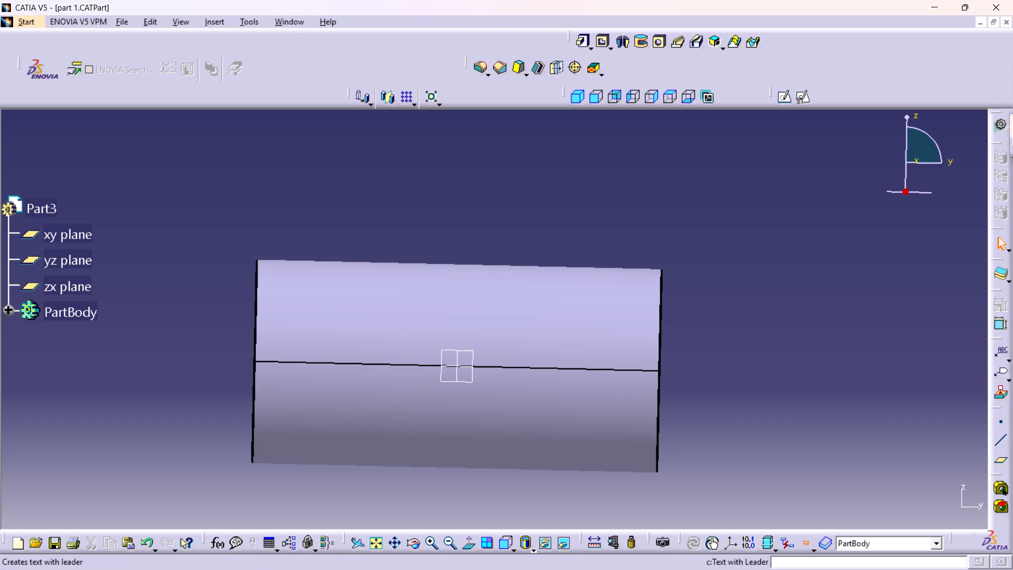
{"action": "left_click", "coordinate": [594, 98]}
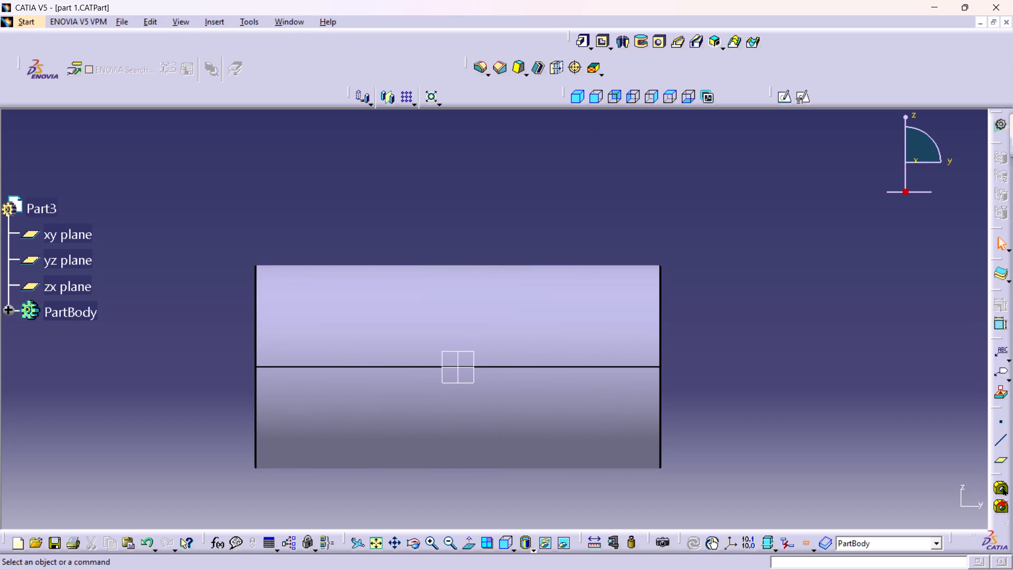
{"action": "middle_click_drag", "start_coordinate": [848, 453], "coordinate": [755, 432]}
{"action": "right_click_drag", "start_coordinate": [848, 453], "coordinate": [755, 432]}
{"action": "middle_click_drag", "start_coordinate": [584, 399], "coordinate": [582, 398]}
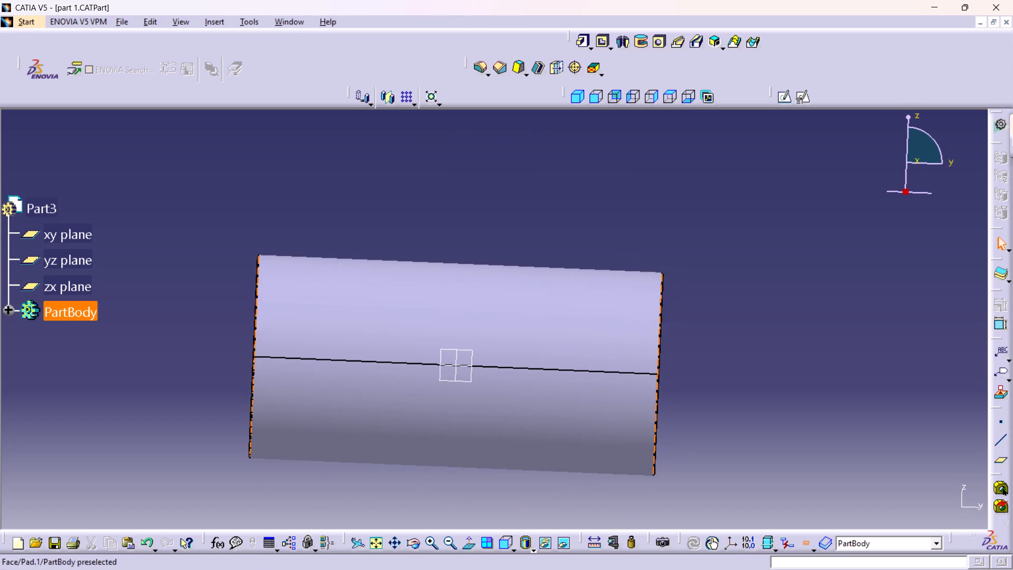
{"action": "middle_click_drag", "start_coordinate": [582, 398], "coordinate": [467, 365]}
{"action": "right_click_drag", "start_coordinate": [582, 398], "coordinate": [469, 365]}
{"action": "left_click", "coordinate": [879, 345]}
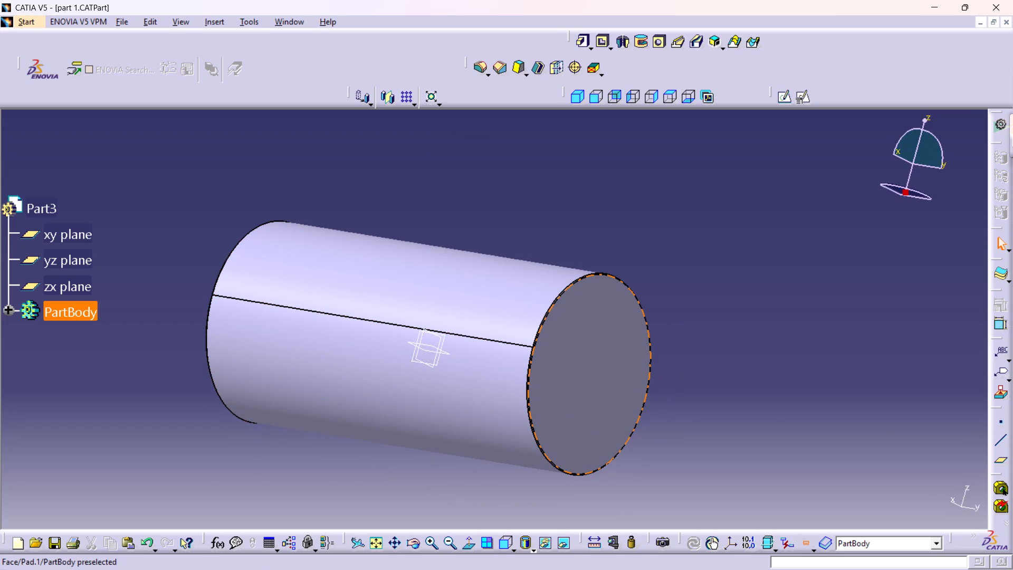
Set the length of the chamfer on both cylinder ends to 5 mm.
{"action": "left_click", "coordinate": [4, 311]}
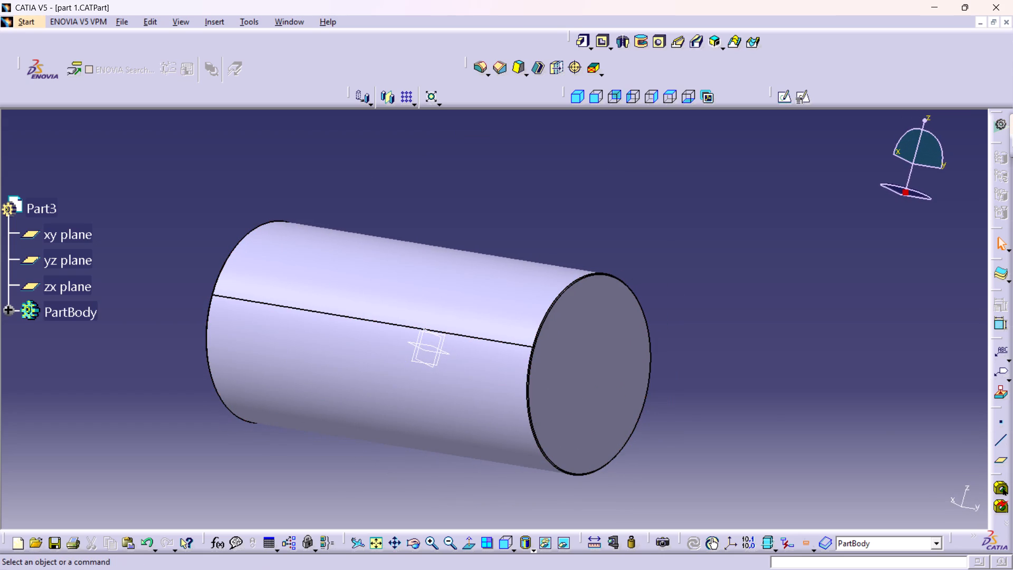
{"action": "double_click", "coordinate": [70, 388]}
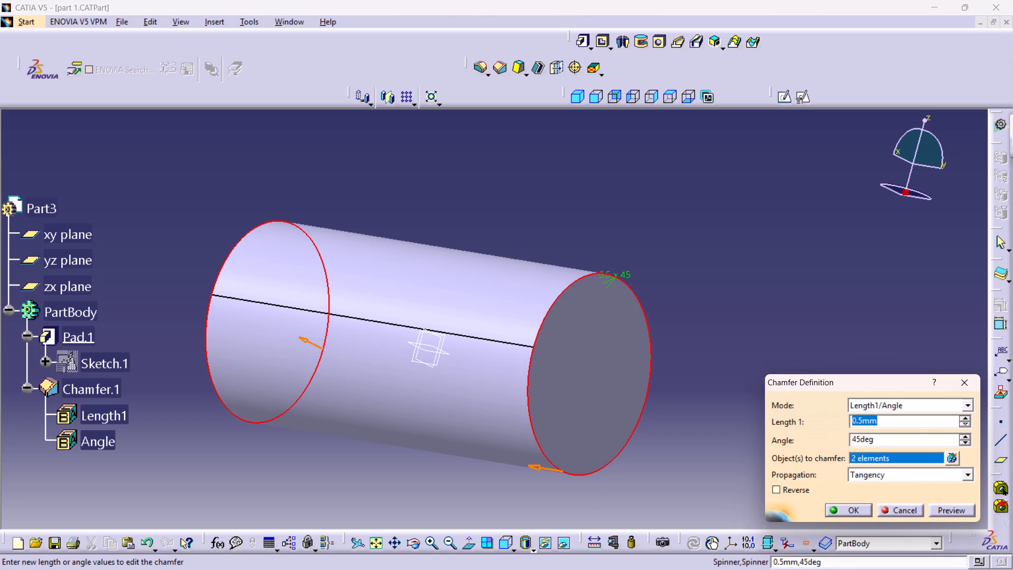
{"action": "key", "text": "5"}
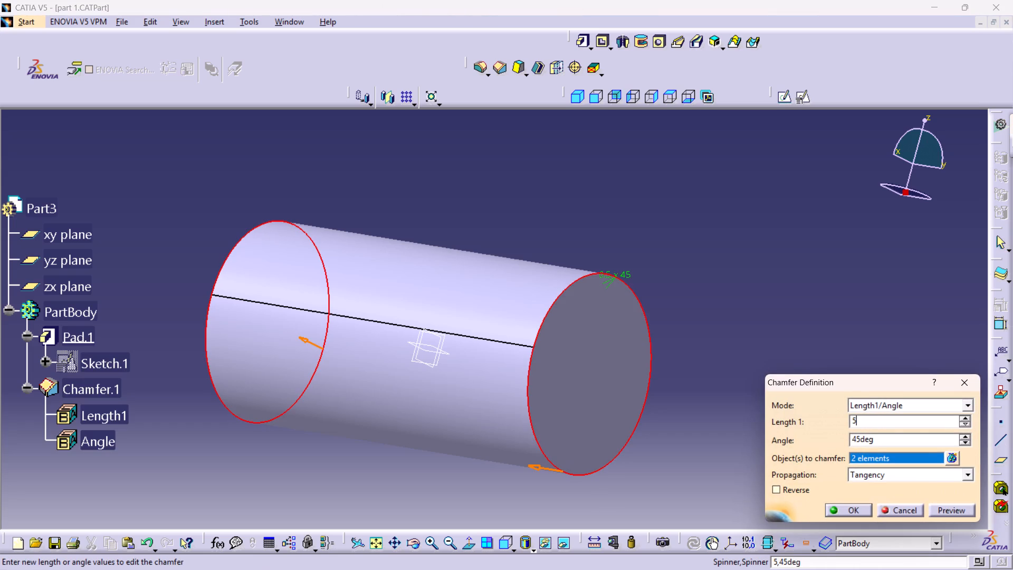
{"action": "key", "text": "Return"}
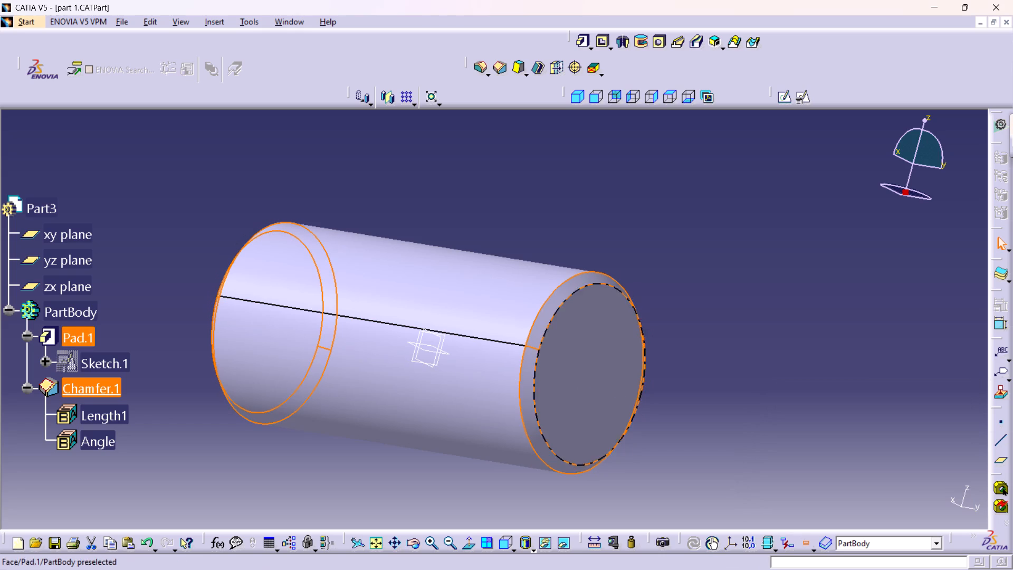
{"action": "left_click", "coordinate": [823, 335]}
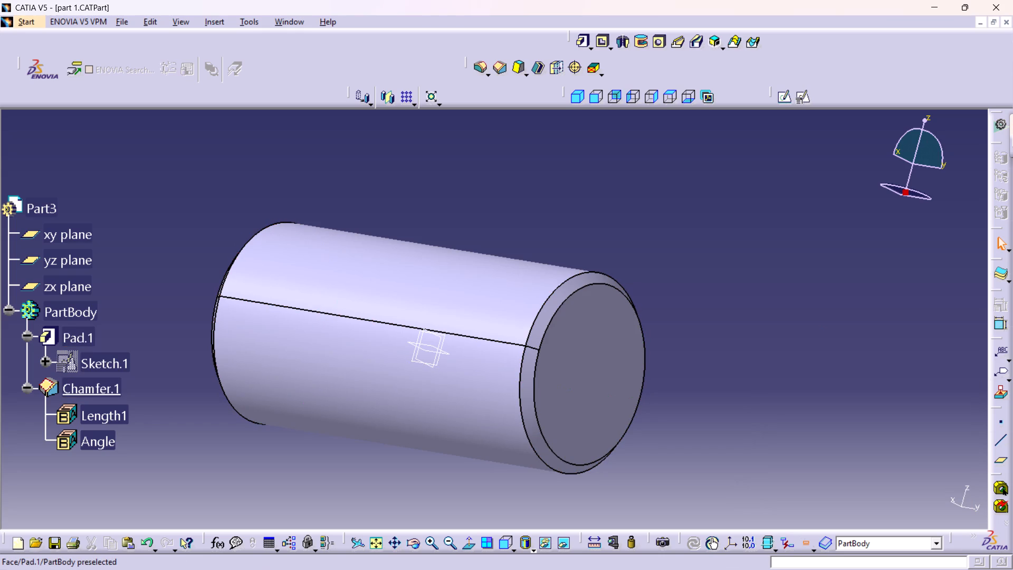
Create a positioned sketch on the cylinder's near end face with implicit origin and orientation.
{"action": "left_click", "coordinate": [599, 370]}
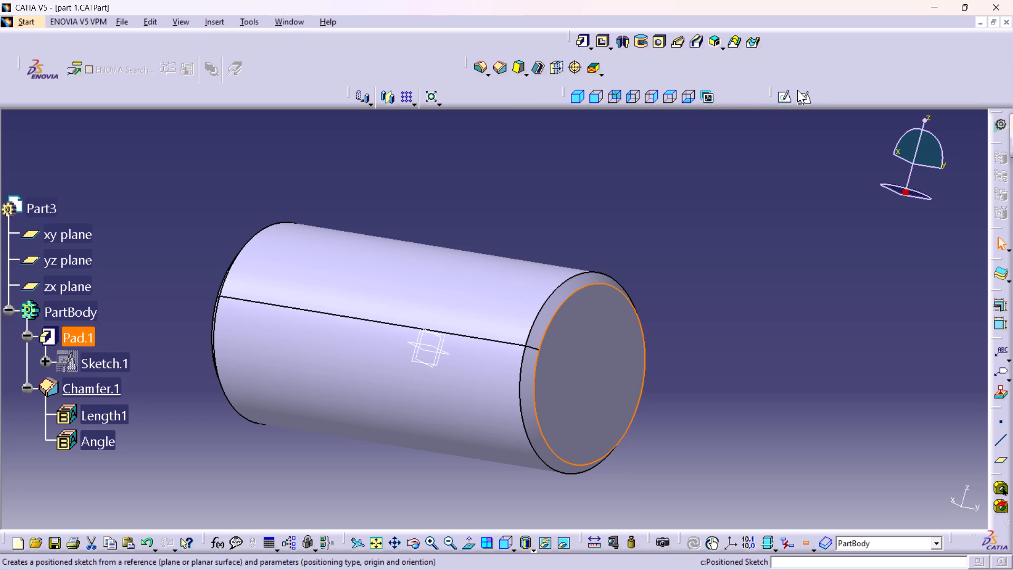
{"action": "left_click", "coordinate": [811, 98]}
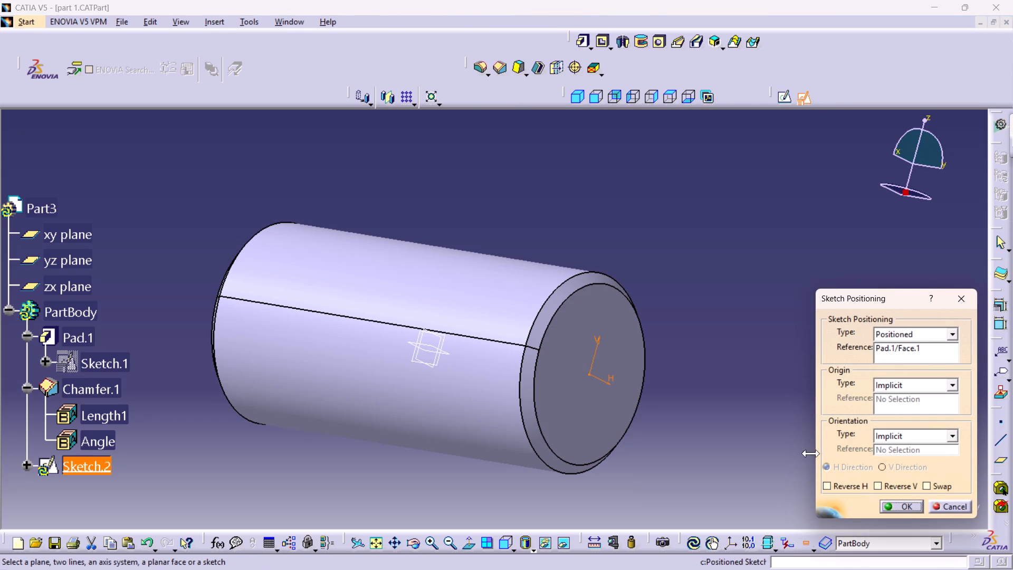
{"action": "left_click", "coordinate": [903, 505]}
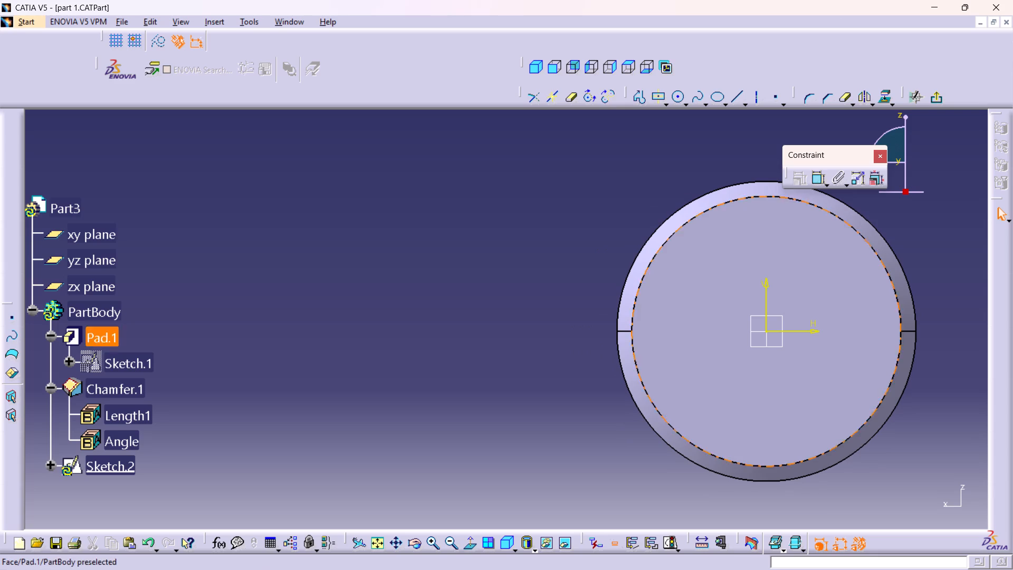
Sketch a circle on the cylinder's end face.
{"action": "middle_click_drag", "start_coordinate": [804, 363], "coordinate": [553, 378]}
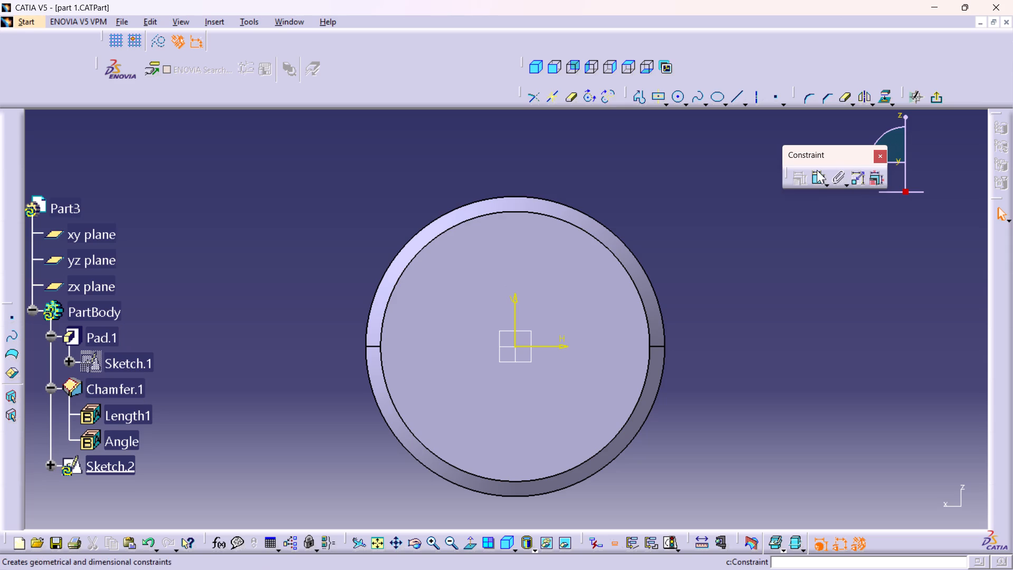
{"action": "double_click", "coordinate": [676, 92]}
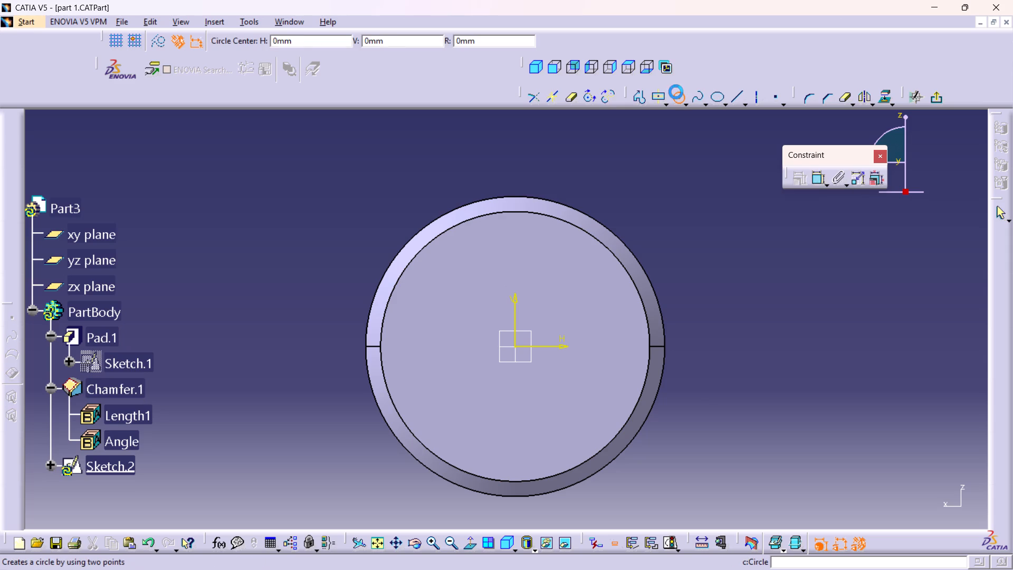
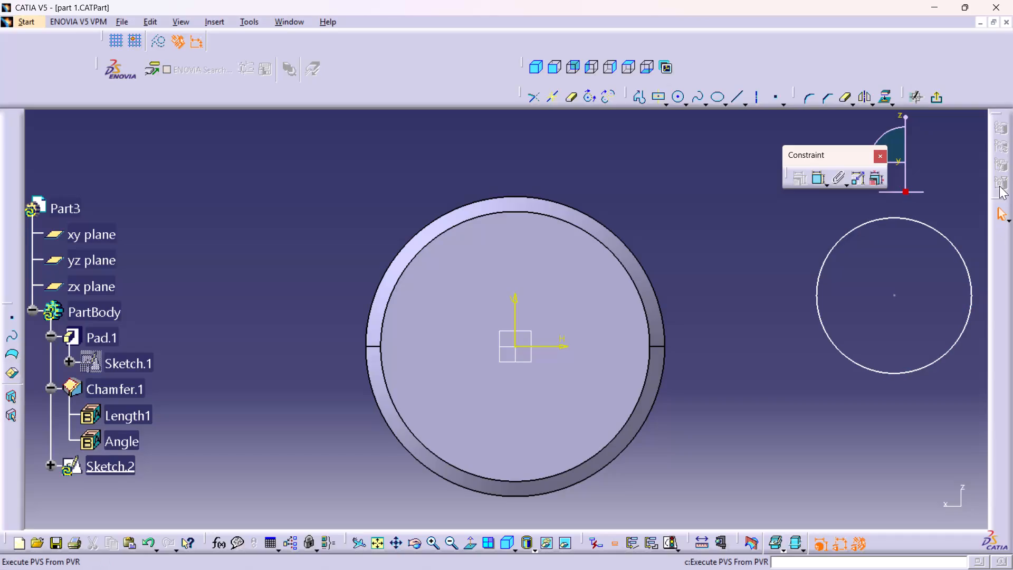
Delete the sketched circle lying outside the cylinder's end face.
{"action": "left_click", "coordinate": [1001, 215]}
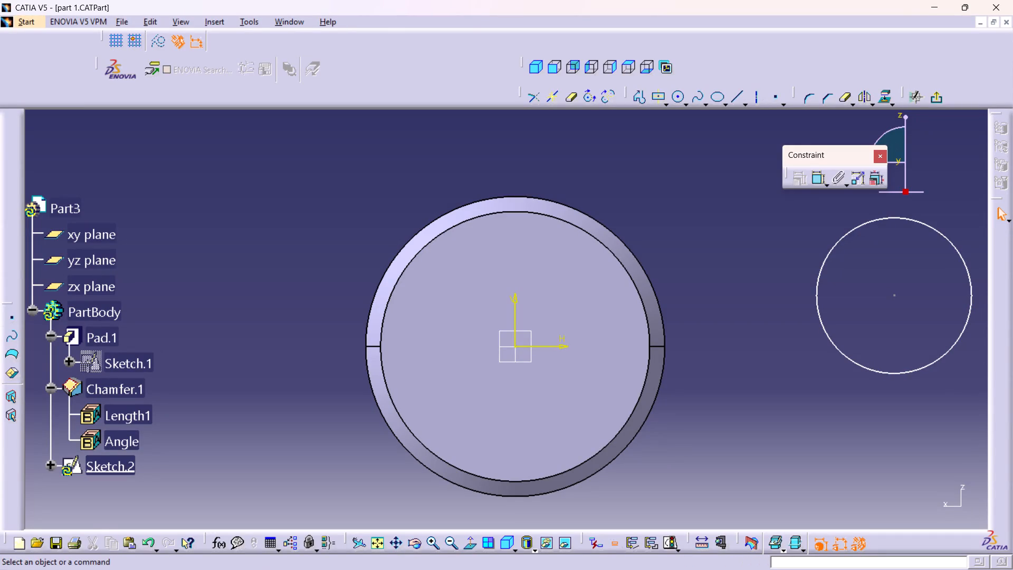
{"action": "right_click", "coordinate": [826, 253]}
{"action": "left_click", "coordinate": [870, 434]}
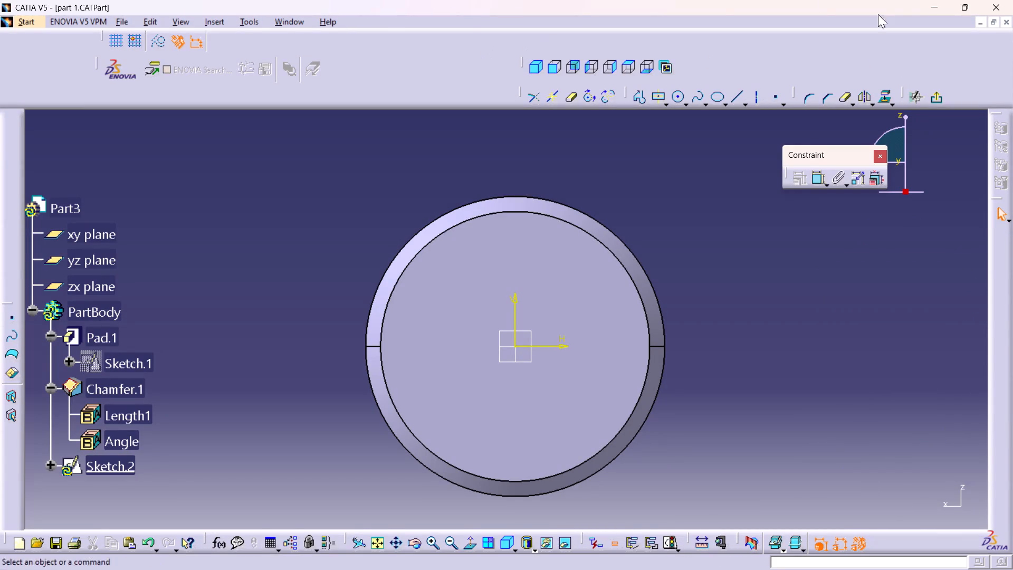
Sketch a circle about 51 mm in diameter centred on the sketch origin of the cylinder's end face.
{"action": "double_click", "coordinate": [676, 99]}
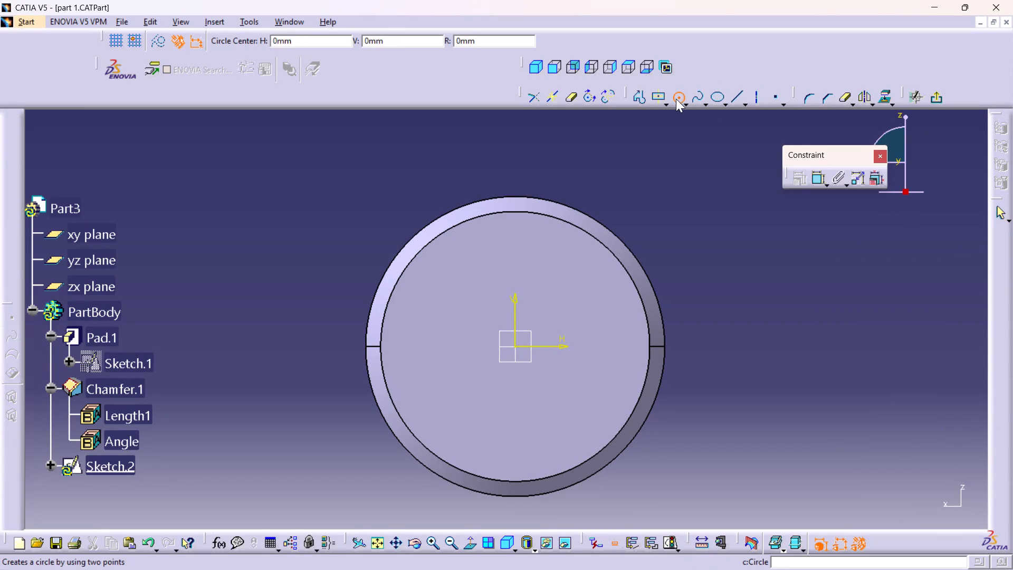
{"action": "left_click", "coordinate": [514, 347]}
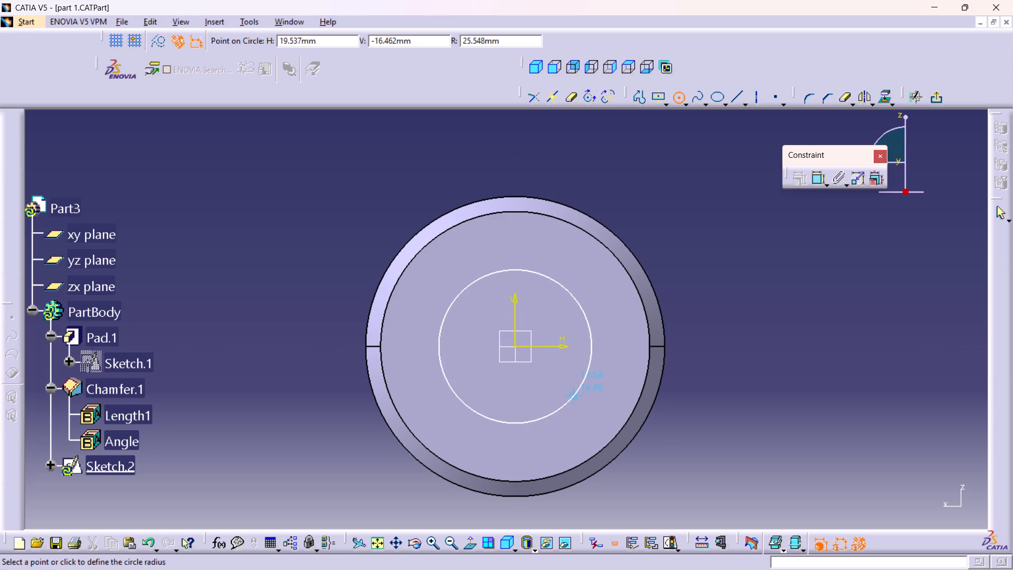
{"action": "left_click", "coordinate": [575, 396]}
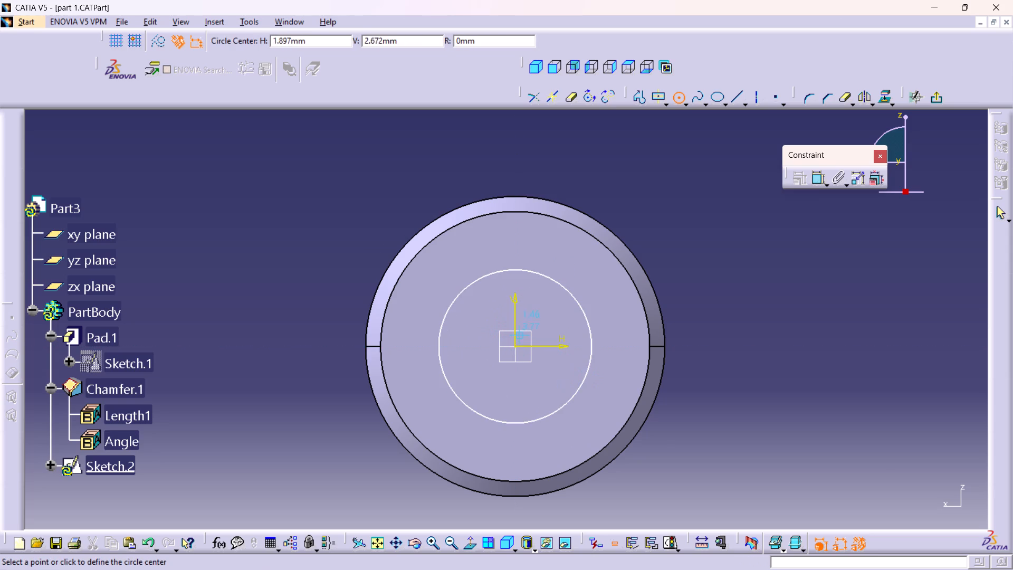
Dimension the centred circle's diameter and set it to 25 mm.
{"action": "double_click", "coordinate": [819, 176]}
{"action": "left_click", "coordinate": [591, 332]}
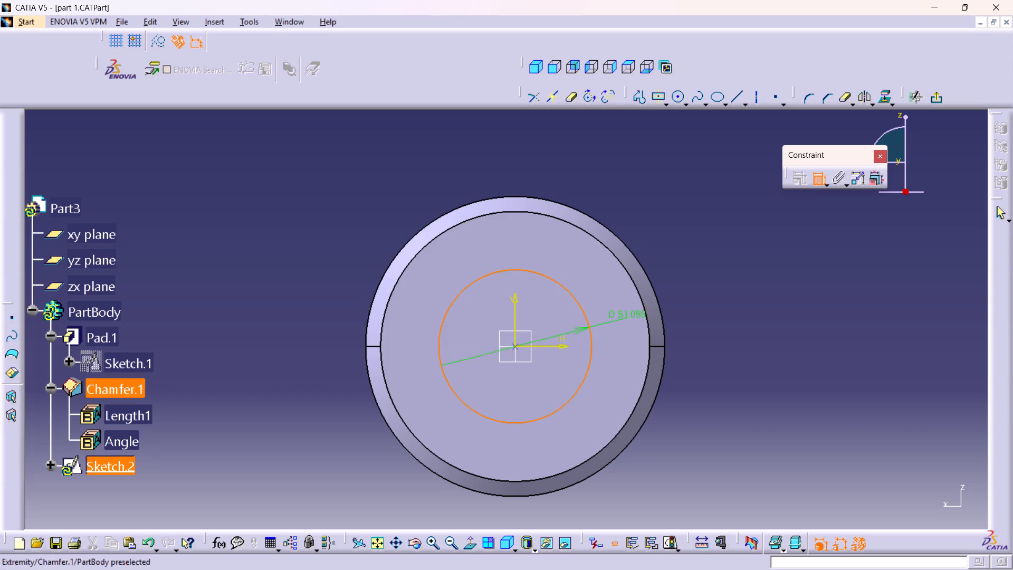
{"action": "left_click", "coordinate": [740, 243]}
{"action": "double_click", "coordinate": [742, 235]}
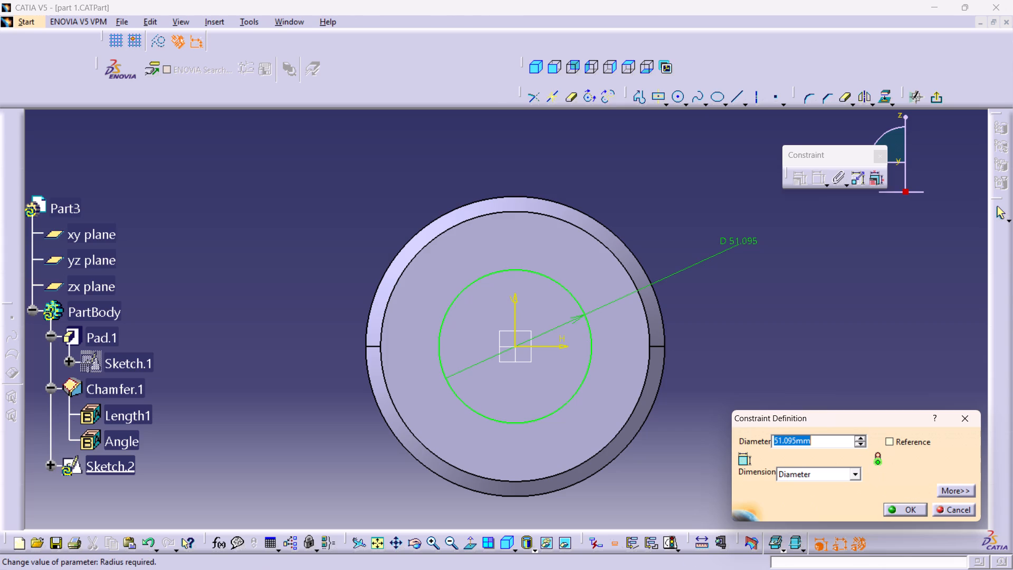
{"action": "type", "text": "25"}
{"action": "key", "text": "Return"}
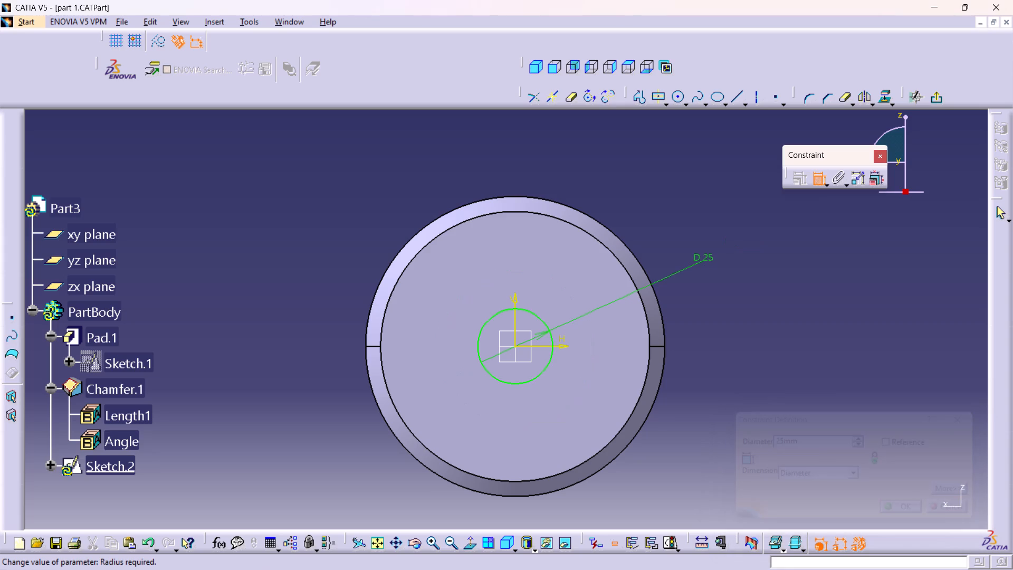
Set the length of the chamfer on both ends of the large cylinder to 3 mm.
{"action": "double_click", "coordinate": [141, 394]}
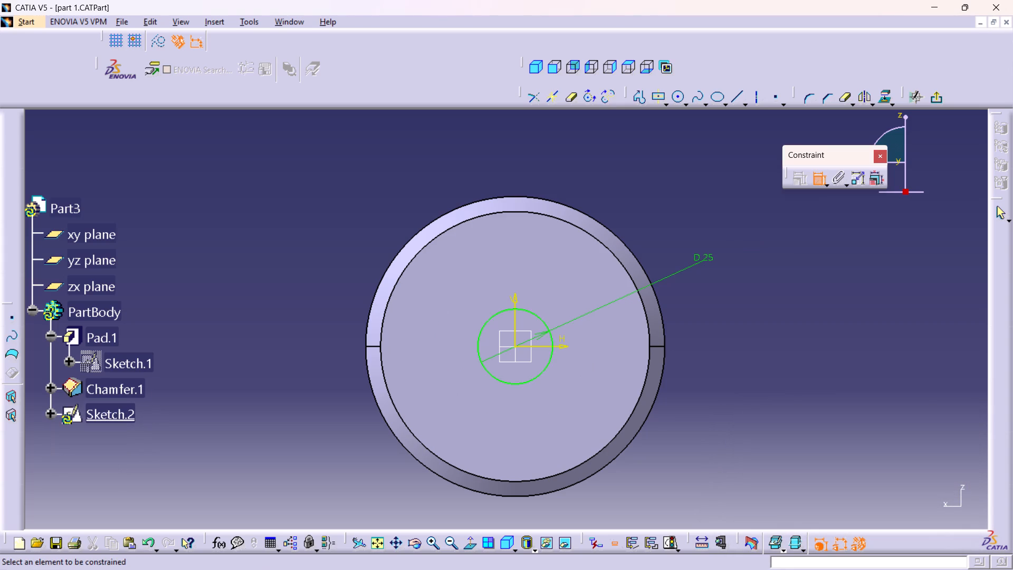
{"action": "left_click", "coordinate": [819, 184]}
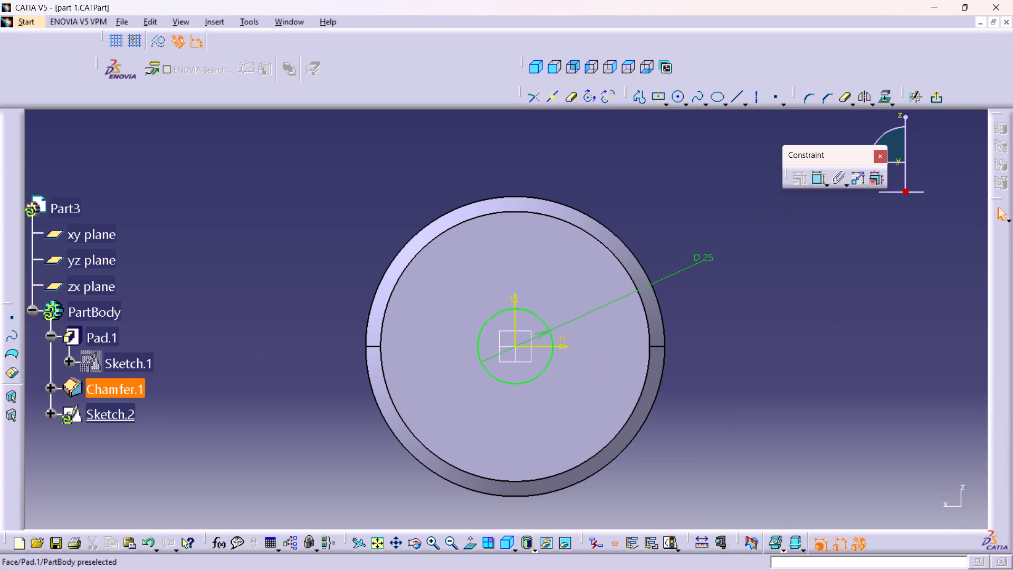
{"action": "double_click", "coordinate": [122, 386]}
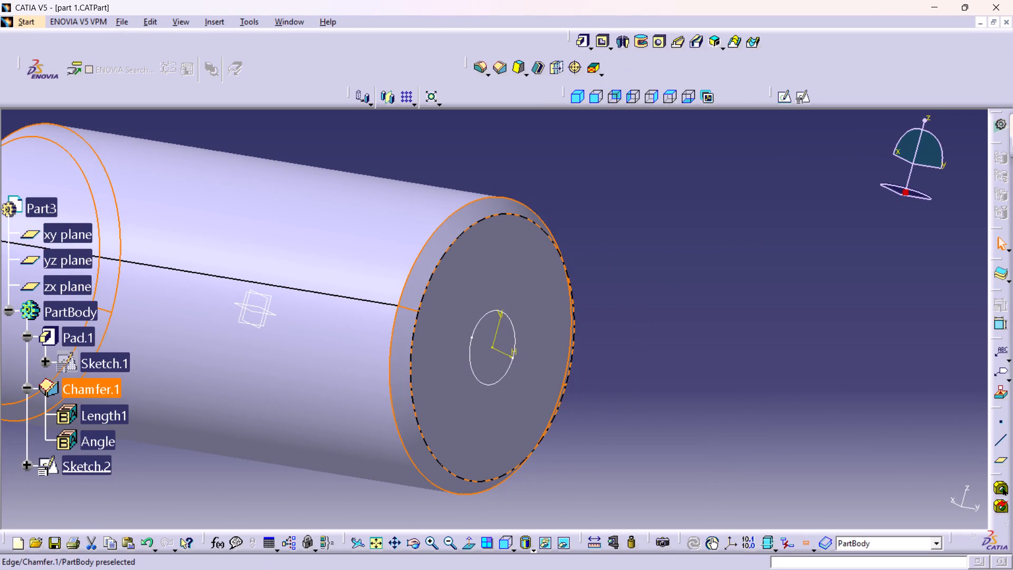
{"action": "double_click", "coordinate": [90, 390]}
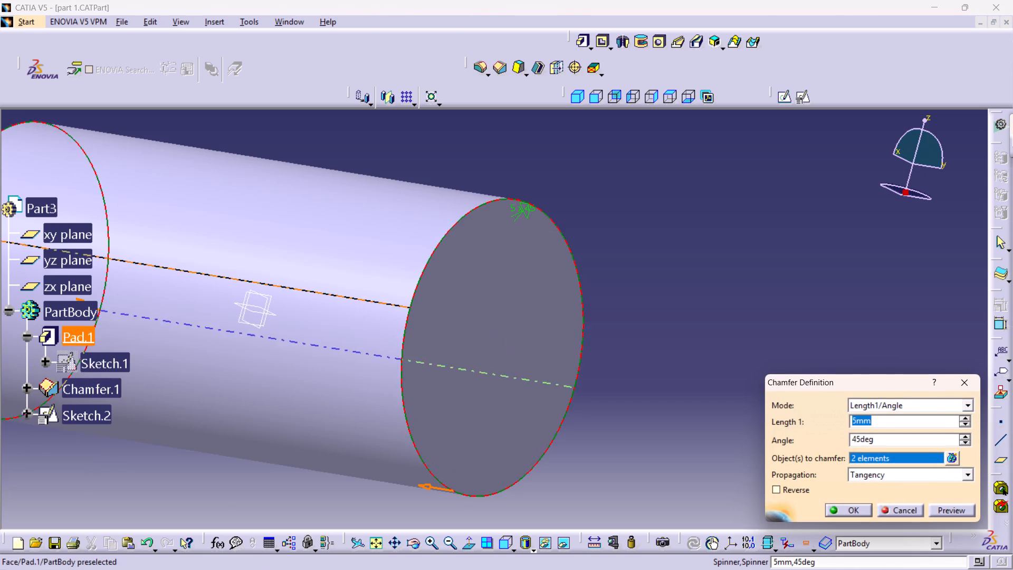
{"action": "key", "text": "3"}
{"action": "key", "text": "Return"}
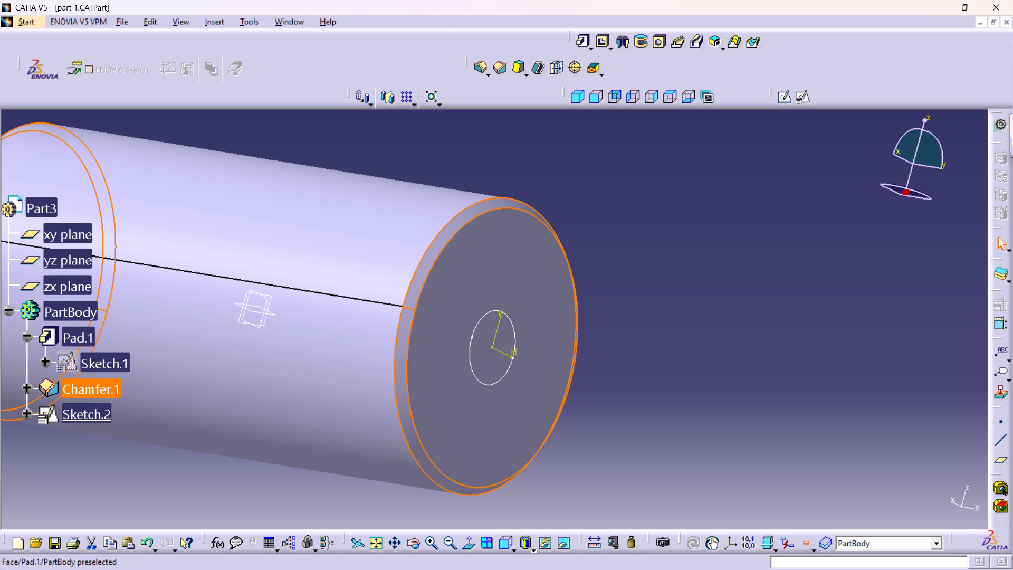
{"action": "left_click", "coordinate": [693, 393]}
Pad the 25 mm circle outward from the cylinder's end face by 16.5 mm.
{"action": "double_click", "coordinate": [89, 419]}
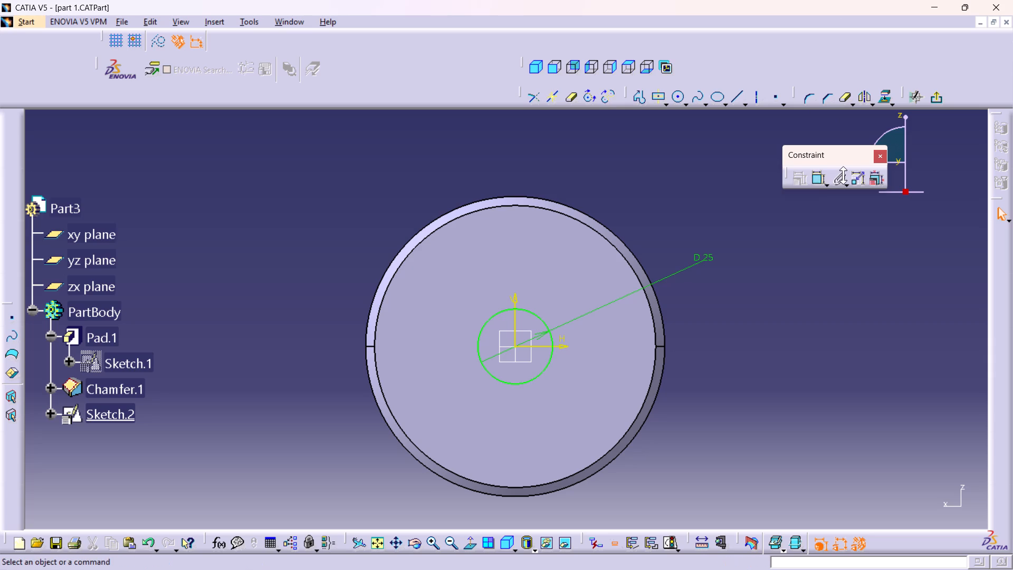
{"action": "left_click", "coordinate": [940, 94]}
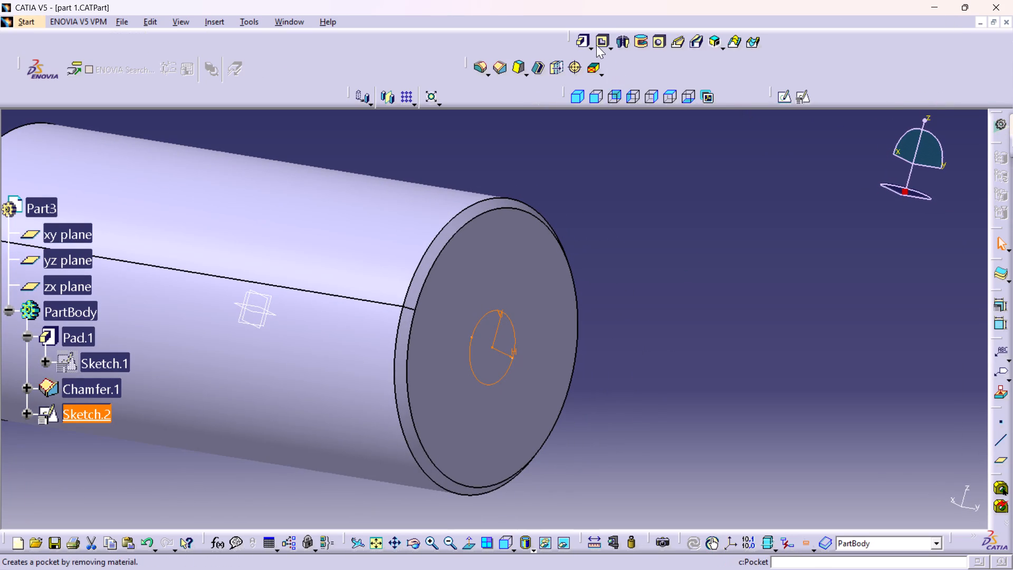
{"action": "left_click", "coordinate": [583, 40]}
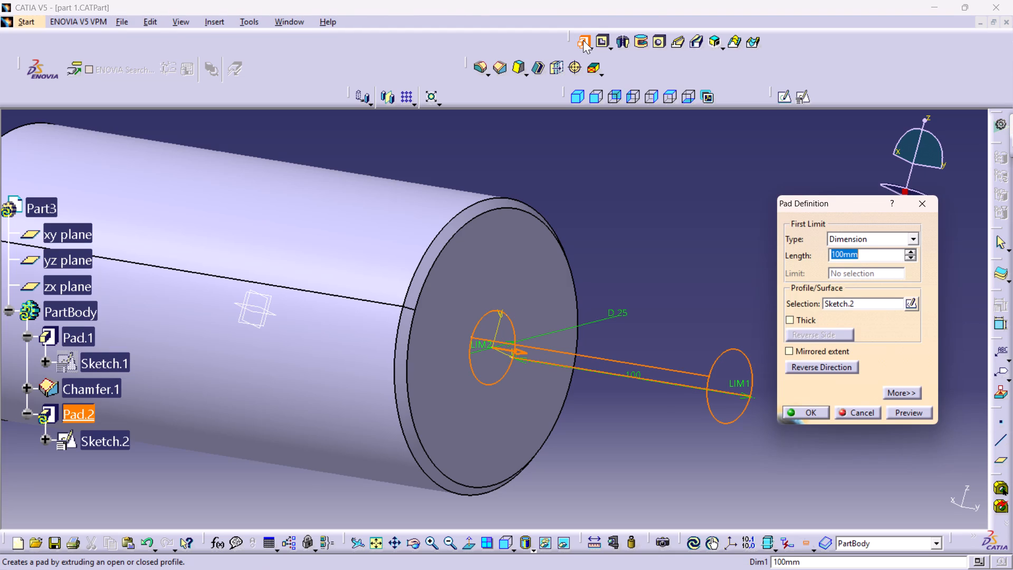
{"action": "type", "text": "16.5"}
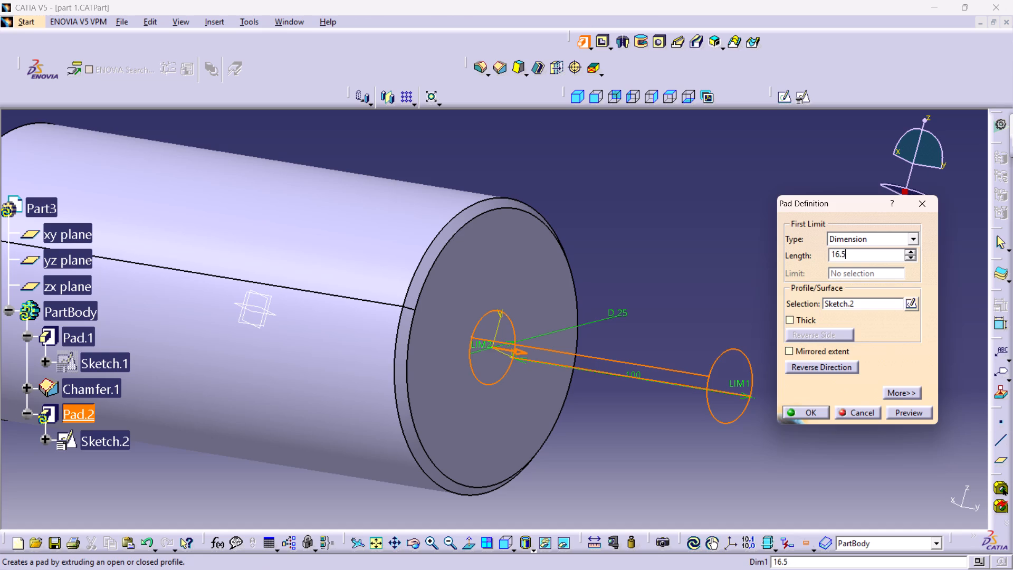
{"action": "key", "text": "Return"}
{"action": "left_click", "coordinate": [642, 412]}
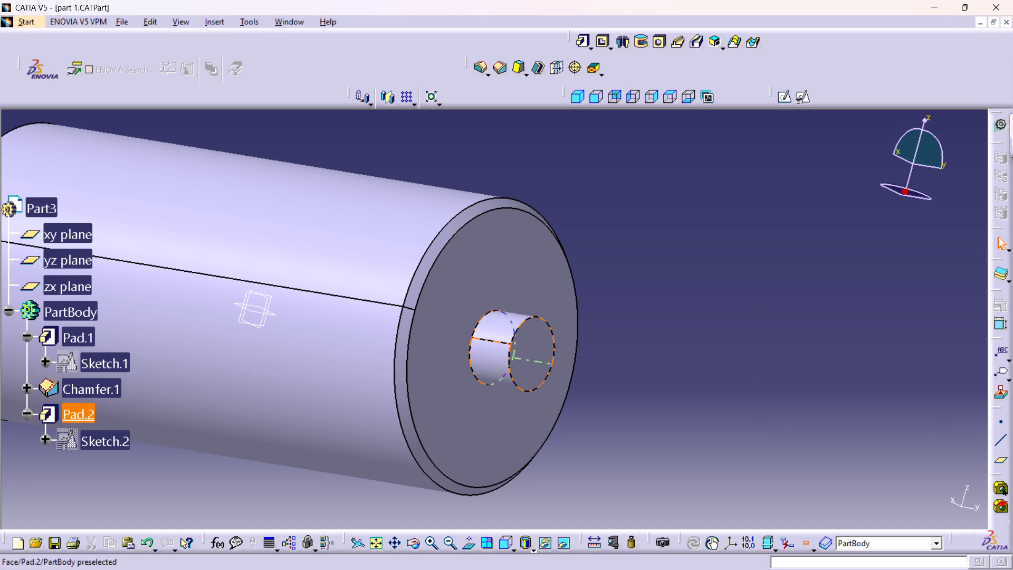
Chamfer the outer end face of the small shaft stub with a length of 0.5 mm at 45 degrees.
{"action": "left_click", "coordinate": [527, 327]}
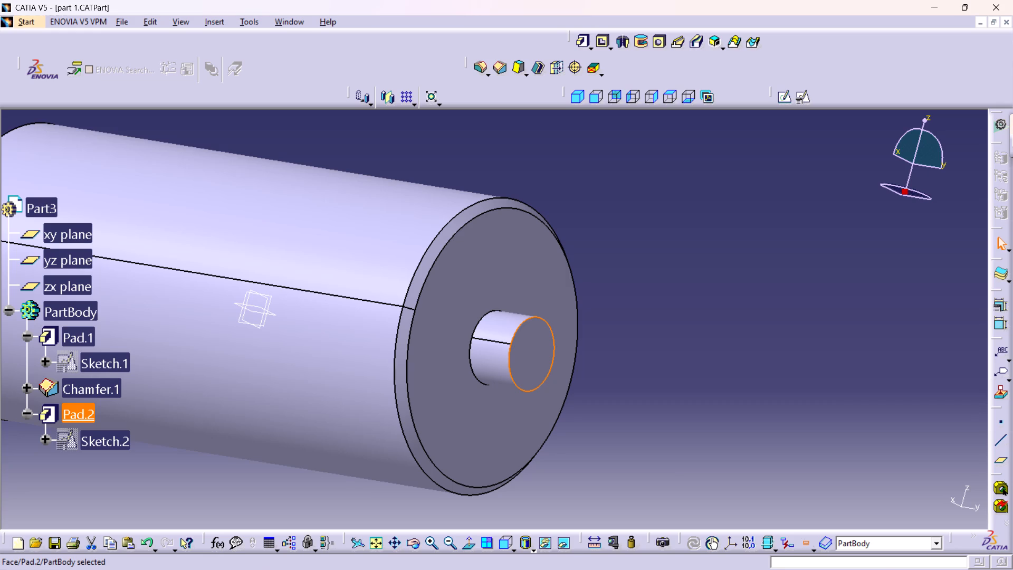
{"action": "left_click", "coordinate": [503, 64]}
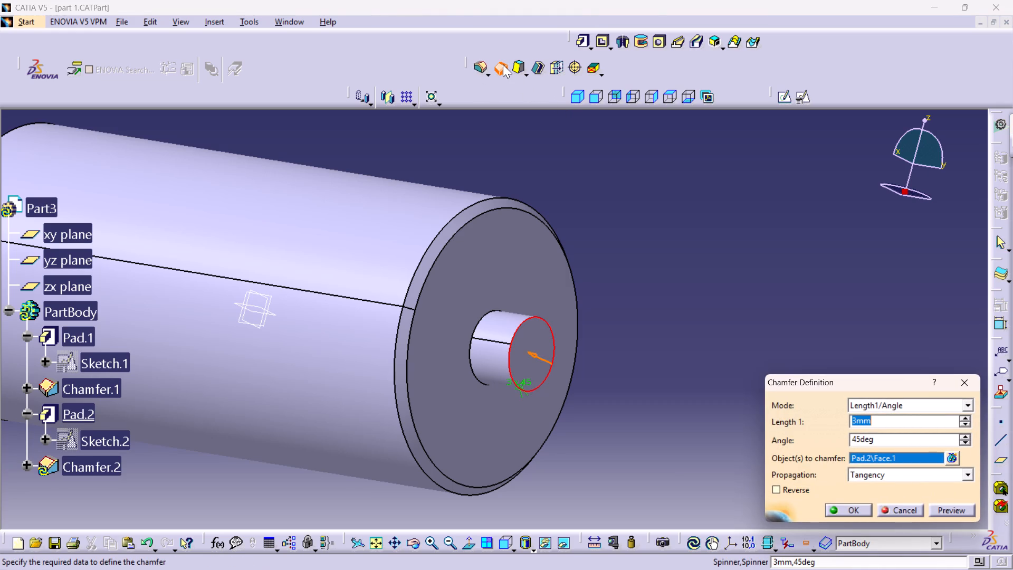
{"action": "type", "text": "0.5"}
{"action": "key", "text": "Return"}
{"action": "left_click", "coordinate": [684, 356]}
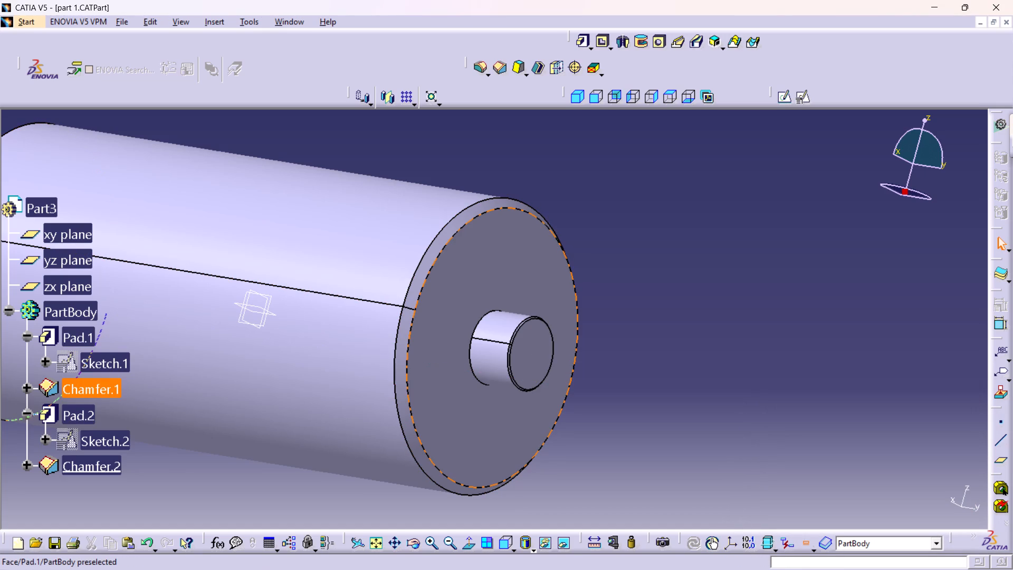
Mirror the shaft stub pad and its chamfer about the zx plane to the cylinder's opposite end.
{"action": "left_click", "coordinate": [92, 472]}
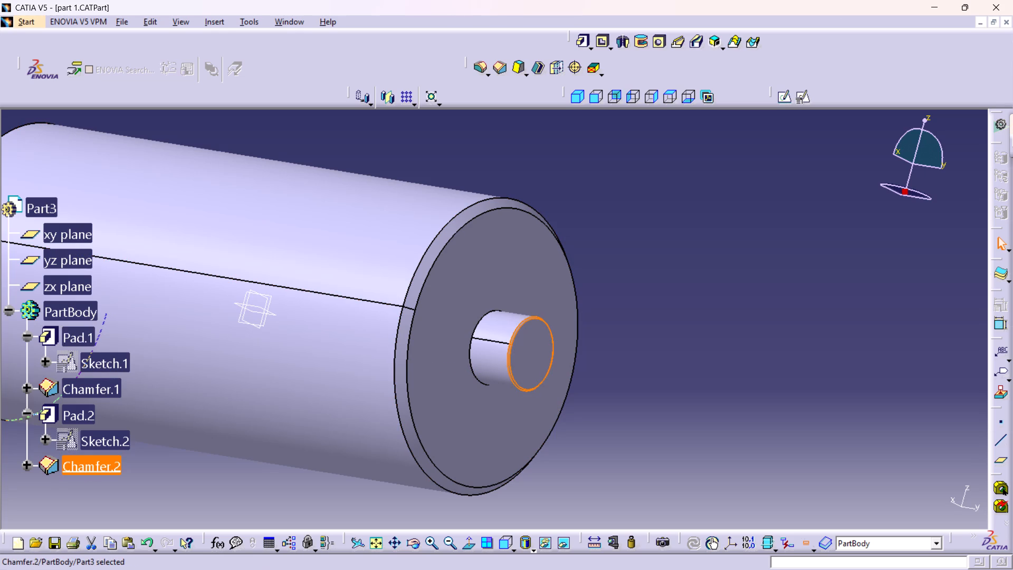
{"action": "left_click", "coordinate": [73, 416], "text": "ctrl"}
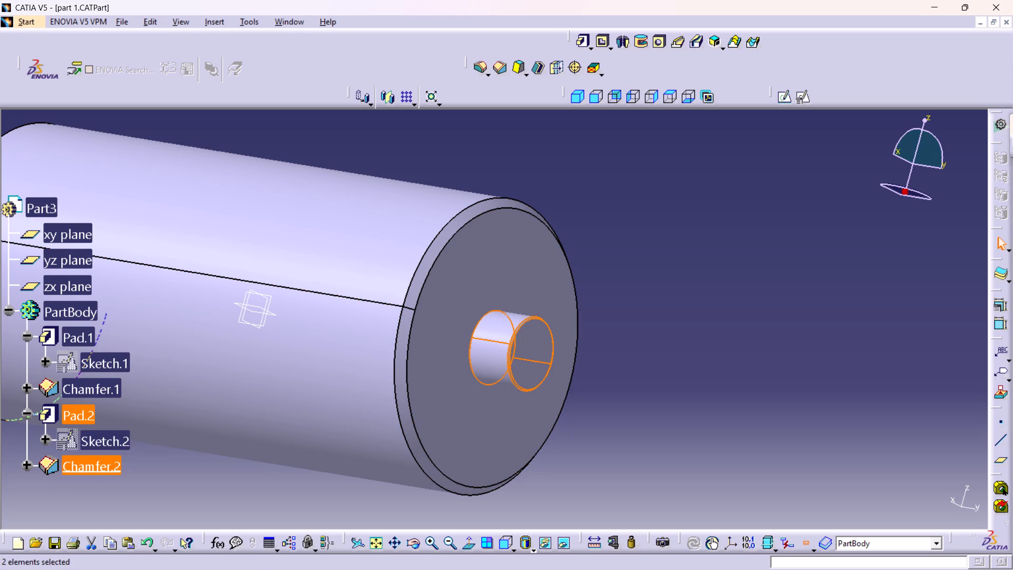
{"action": "left_click", "coordinate": [396, 94]}
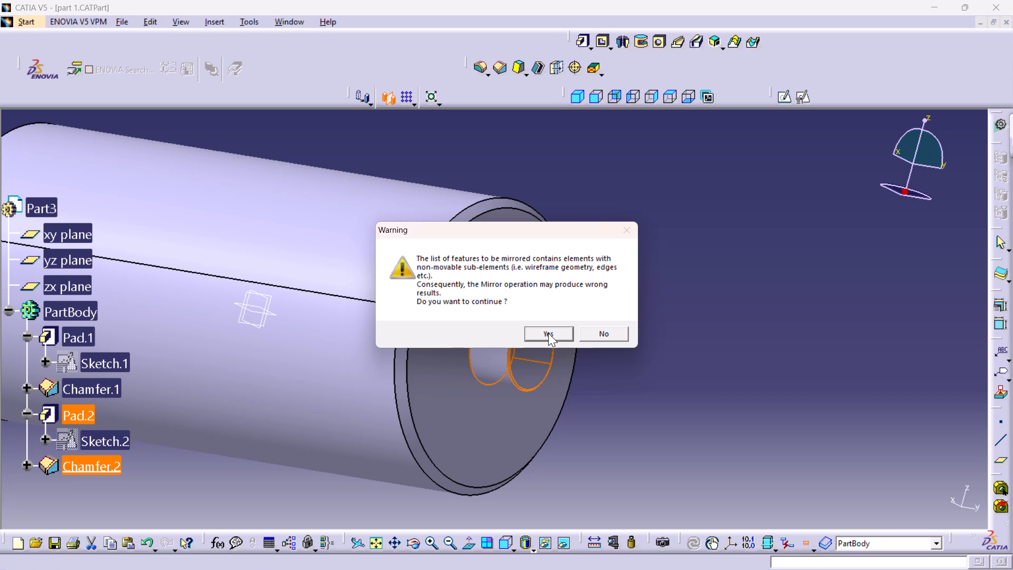
{"action": "left_click", "coordinate": [548, 333]}
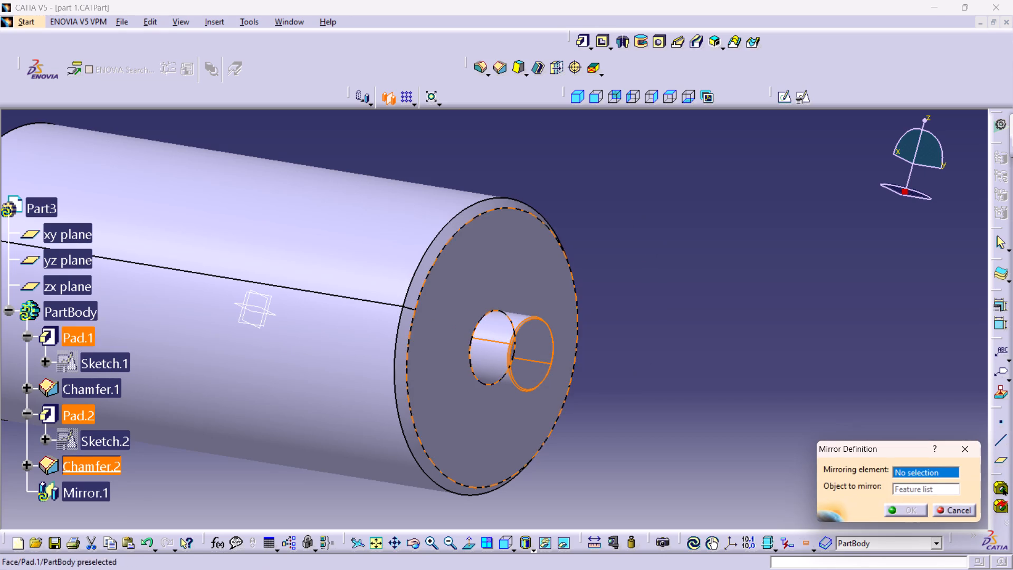
{"action": "left_click", "coordinate": [574, 100]}
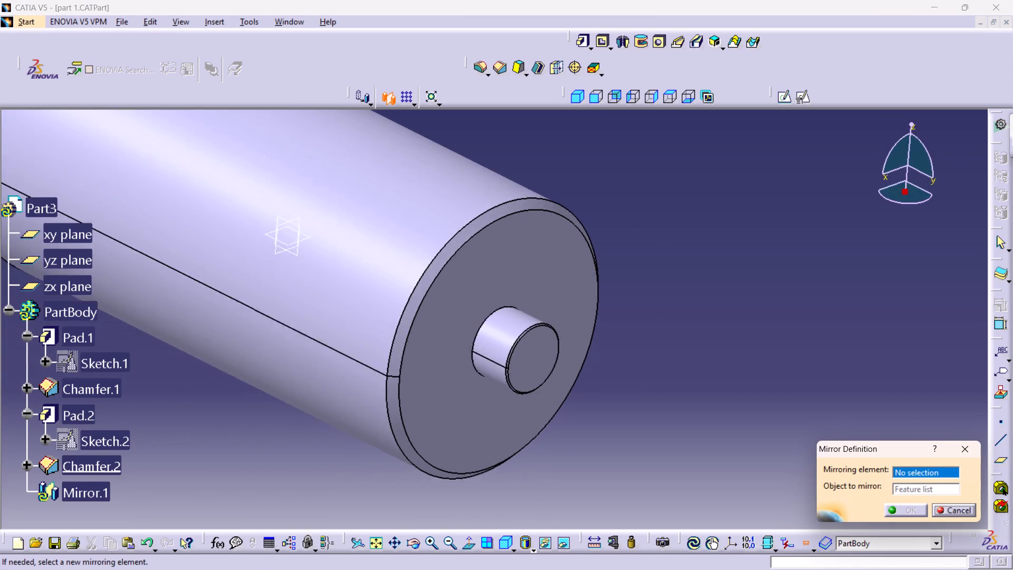
{"action": "left_click", "coordinate": [279, 232]}
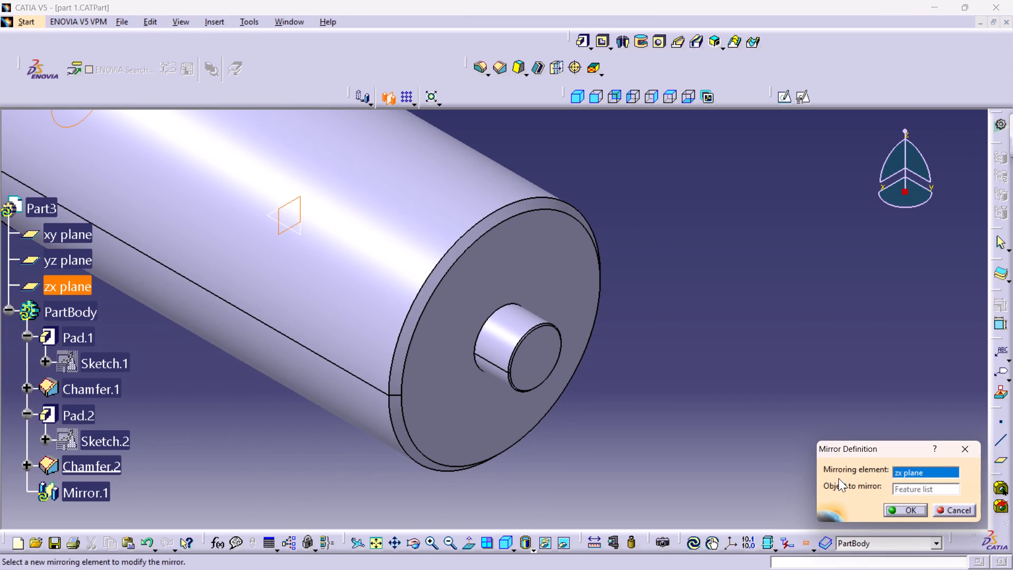
{"action": "left_click", "coordinate": [905, 510]}
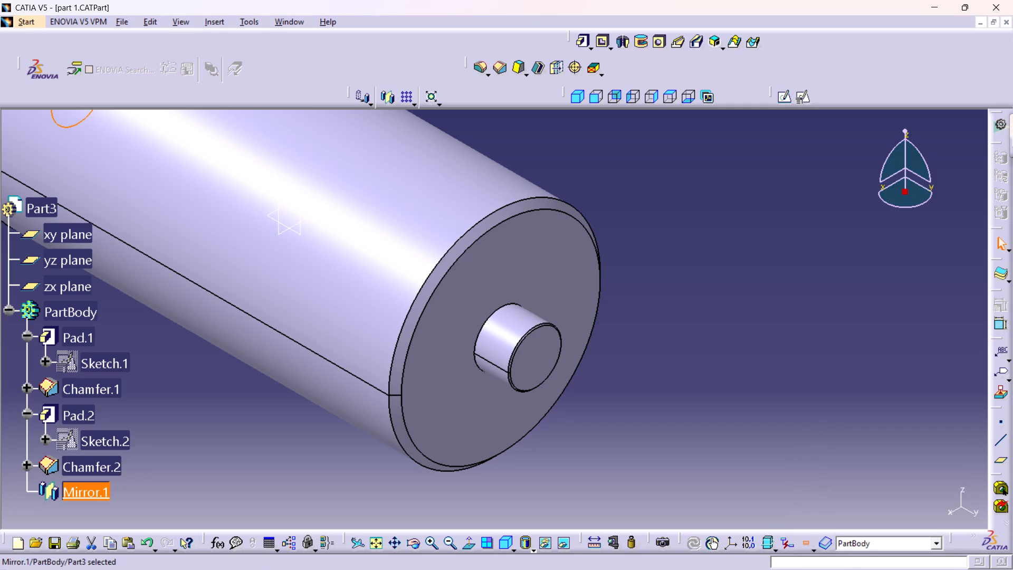
{"action": "left_click", "coordinate": [667, 465]}
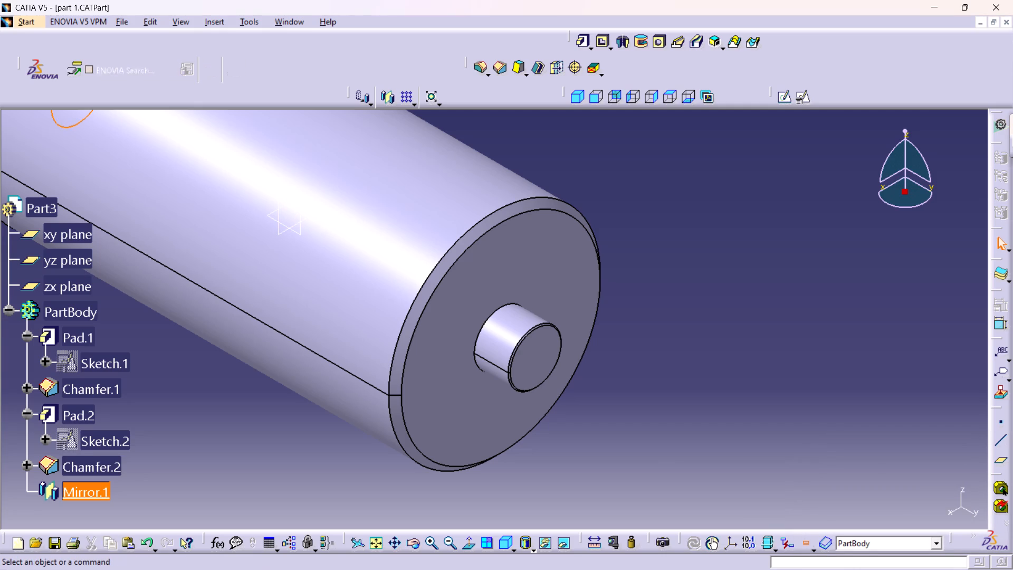
Examine the roller from both sides to check the shaft stubs on its two ends.
{"action": "middle_click_drag", "start_coordinate": [164, 421], "coordinate": [286, 448]}
{"action": "right_click_drag", "start_coordinate": [163, 425], "coordinate": [187, 435]}
{"action": "middle_click_drag", "start_coordinate": [275, 430], "coordinate": [327, 474]}
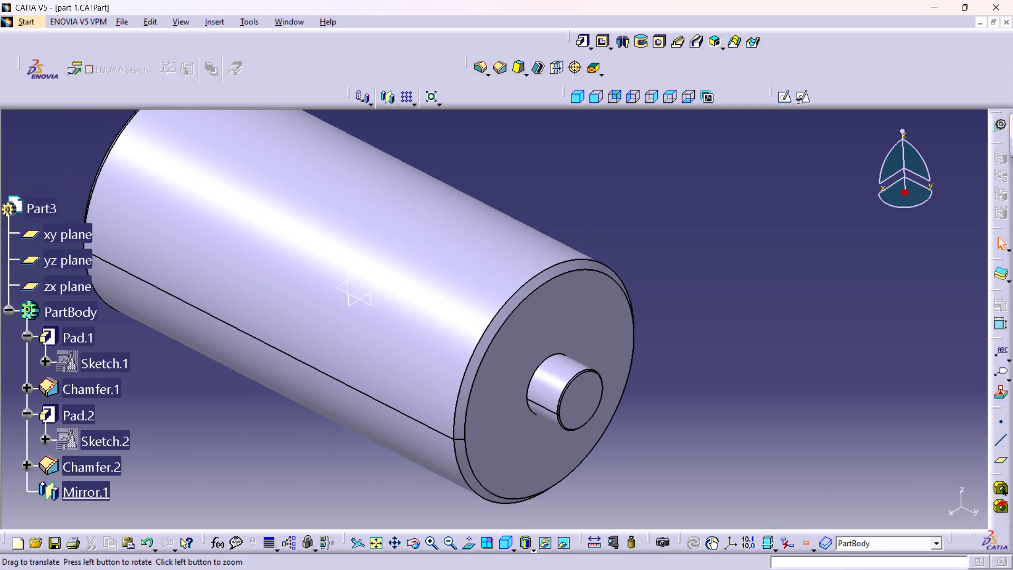
{"action": "middle_click_drag", "start_coordinate": [327, 474], "coordinate": [329, 476]}
{"action": "middle_click_drag", "start_coordinate": [330, 478], "coordinate": [326, 465]}
{"action": "right_click", "coordinate": [330, 478]}
{"action": "scroll", "coordinate": [627, 478], "scroll_direction": "up", "scroll_amount": 1}
{"action": "middle_click_drag", "start_coordinate": [627, 478], "coordinate": [625, 477]}
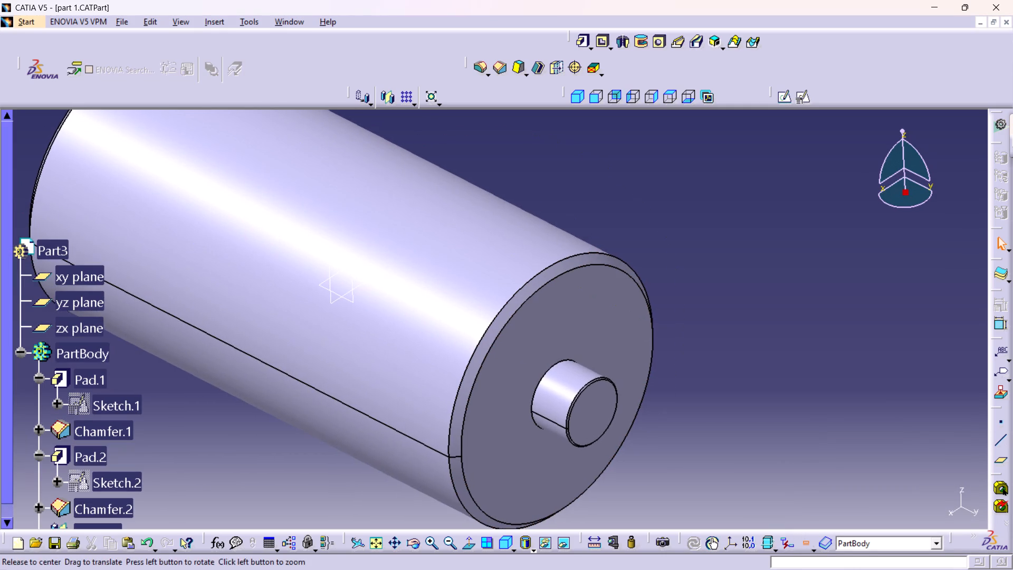
{"action": "middle_click_drag", "start_coordinate": [625, 477], "coordinate": [623, 470]}
{"action": "scroll", "coordinate": [268, 489], "scroll_direction": "down", "scroll_amount": 1}
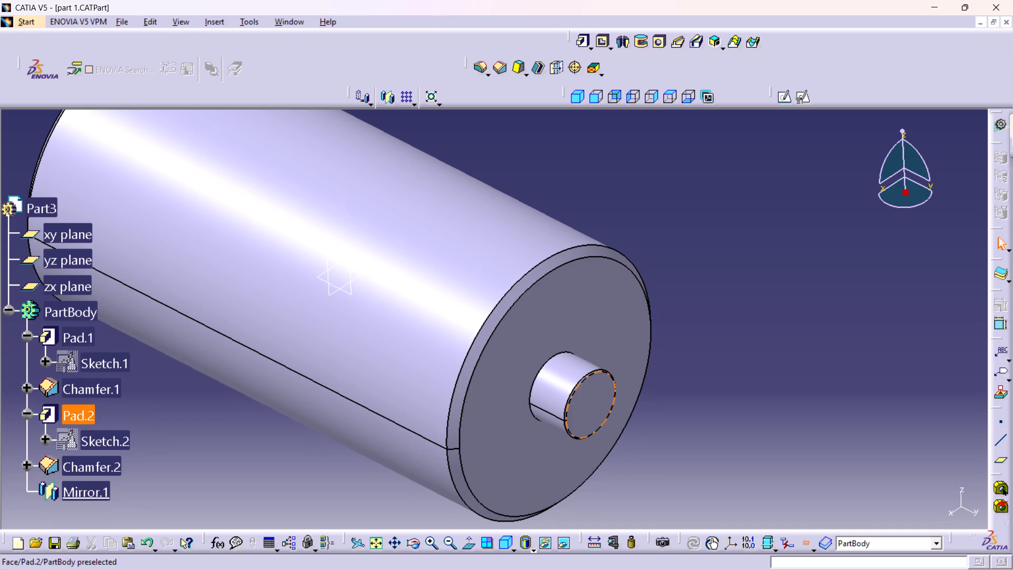
{"action": "middle_click_drag", "start_coordinate": [233, 434], "coordinate": [458, 378]}
{"action": "right_click_drag", "start_coordinate": [233, 435], "coordinate": [458, 378]}
{"action": "middle_click_drag", "start_coordinate": [324, 381], "coordinate": [543, 330]}
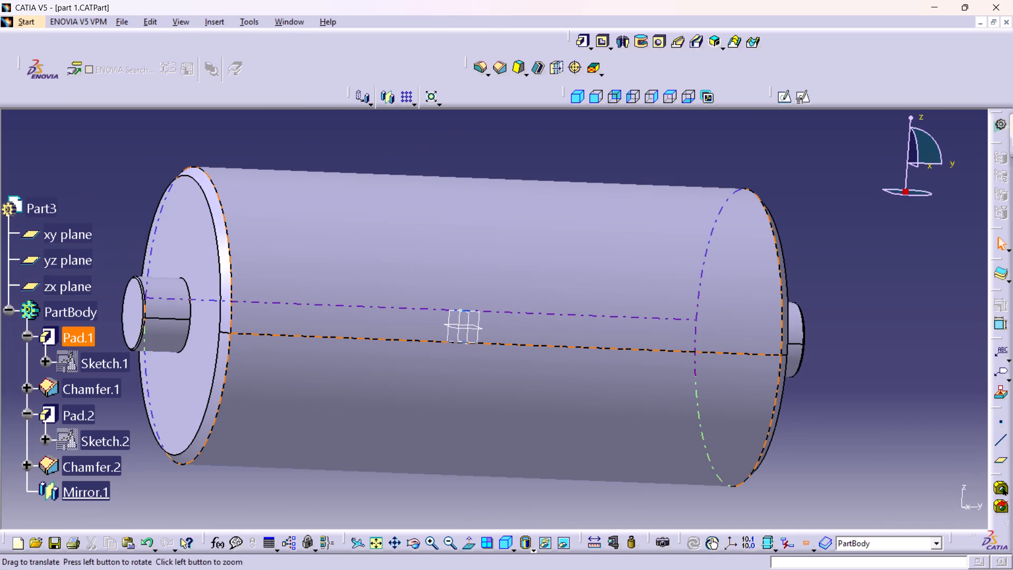
{"action": "middle_click_drag", "start_coordinate": [543, 330], "coordinate": [546, 329]}
{"action": "middle_click_drag", "start_coordinate": [716, 378], "coordinate": [529, 362]}
{"action": "right_click_drag", "start_coordinate": [716, 378], "coordinate": [529, 362]}
{"action": "middle_click_drag", "start_coordinate": [808, 397], "coordinate": [753, 369]}
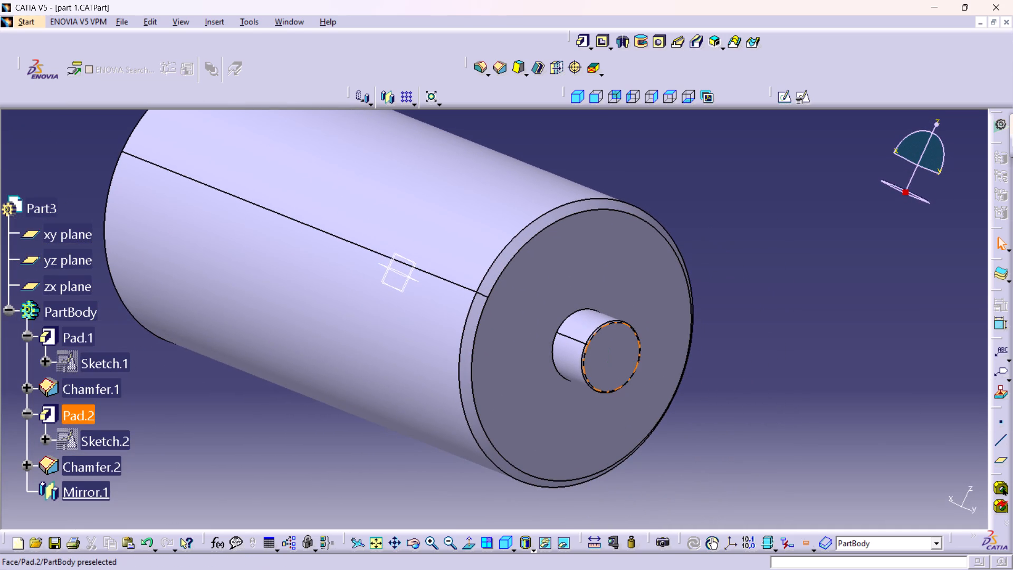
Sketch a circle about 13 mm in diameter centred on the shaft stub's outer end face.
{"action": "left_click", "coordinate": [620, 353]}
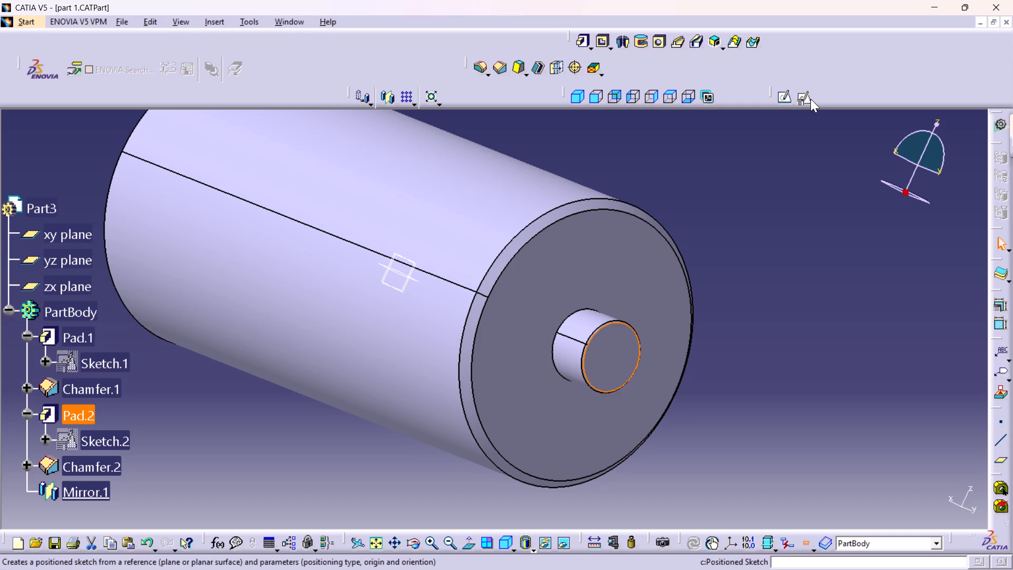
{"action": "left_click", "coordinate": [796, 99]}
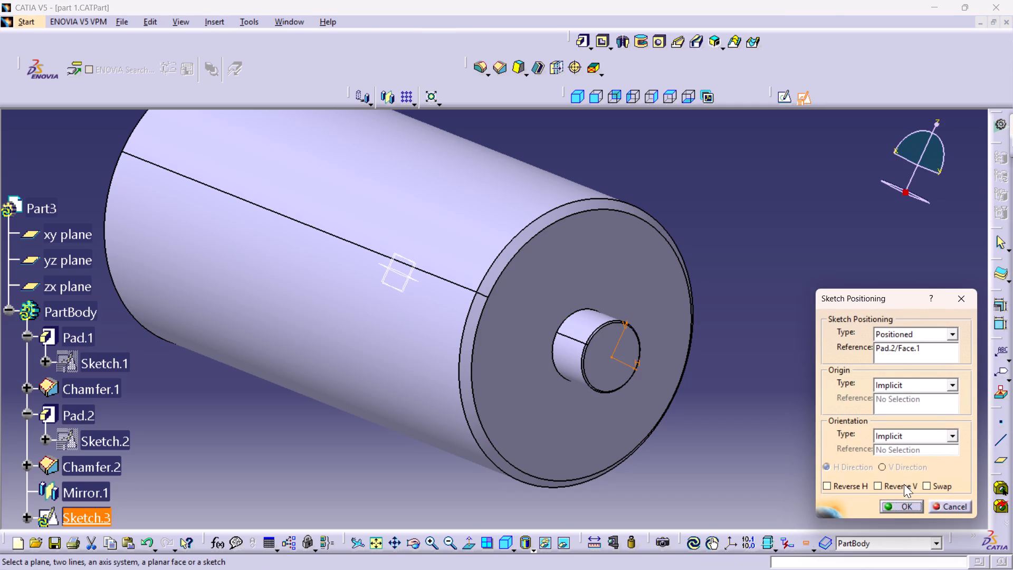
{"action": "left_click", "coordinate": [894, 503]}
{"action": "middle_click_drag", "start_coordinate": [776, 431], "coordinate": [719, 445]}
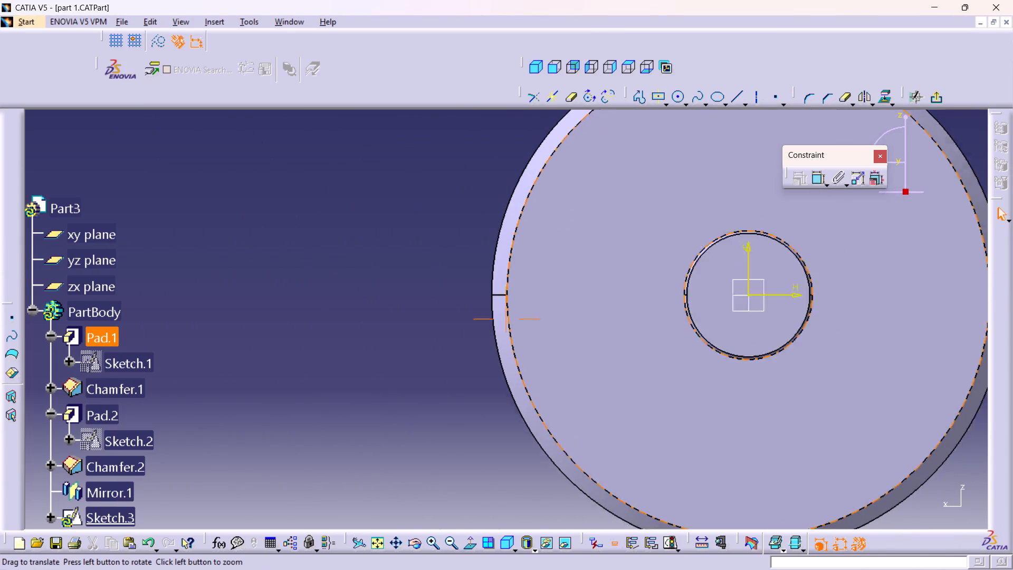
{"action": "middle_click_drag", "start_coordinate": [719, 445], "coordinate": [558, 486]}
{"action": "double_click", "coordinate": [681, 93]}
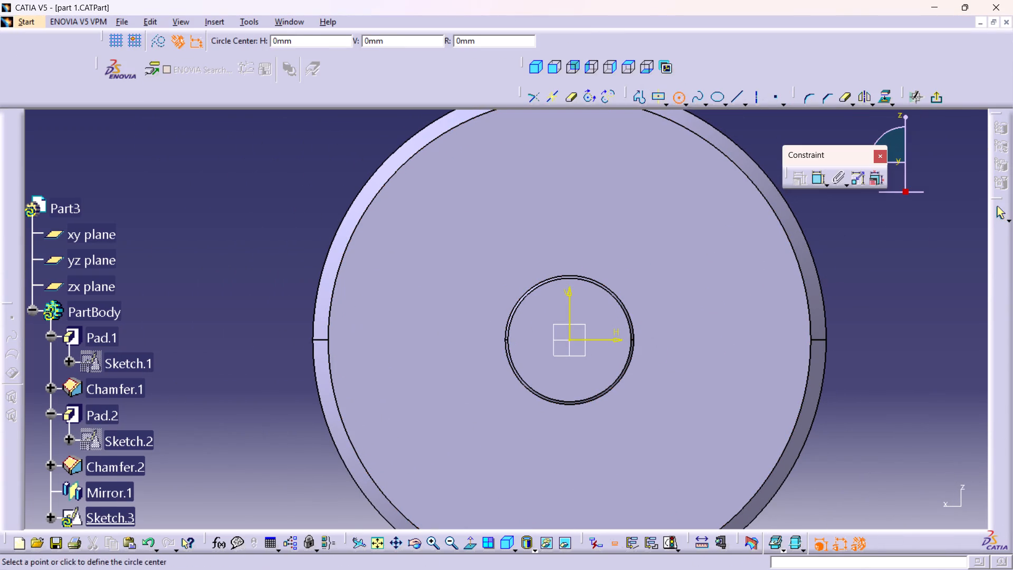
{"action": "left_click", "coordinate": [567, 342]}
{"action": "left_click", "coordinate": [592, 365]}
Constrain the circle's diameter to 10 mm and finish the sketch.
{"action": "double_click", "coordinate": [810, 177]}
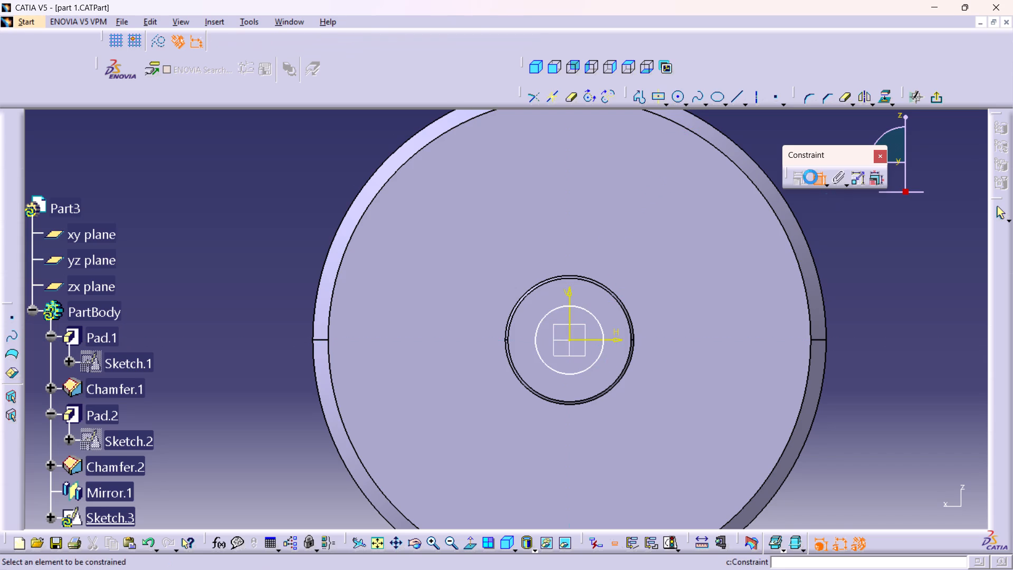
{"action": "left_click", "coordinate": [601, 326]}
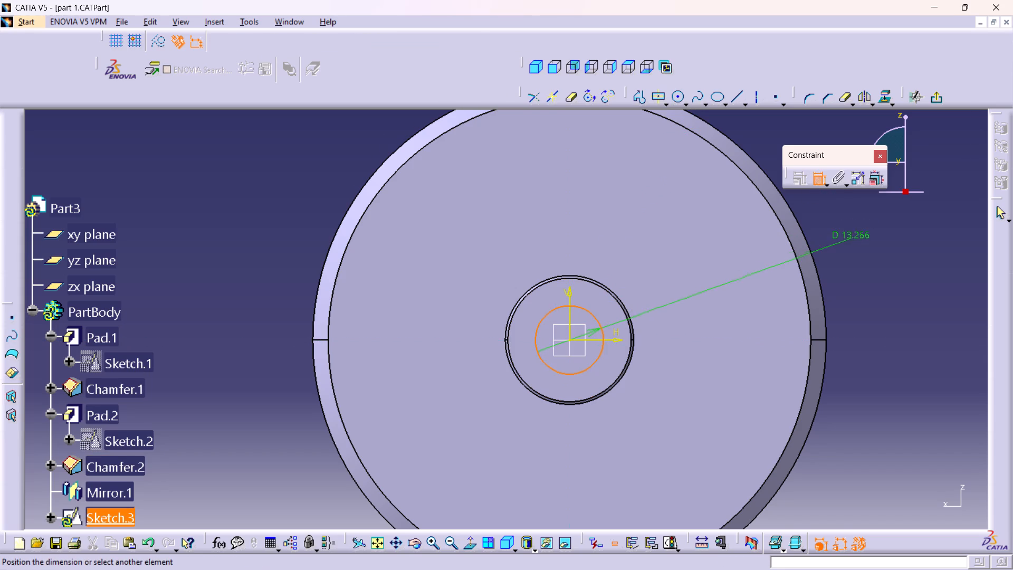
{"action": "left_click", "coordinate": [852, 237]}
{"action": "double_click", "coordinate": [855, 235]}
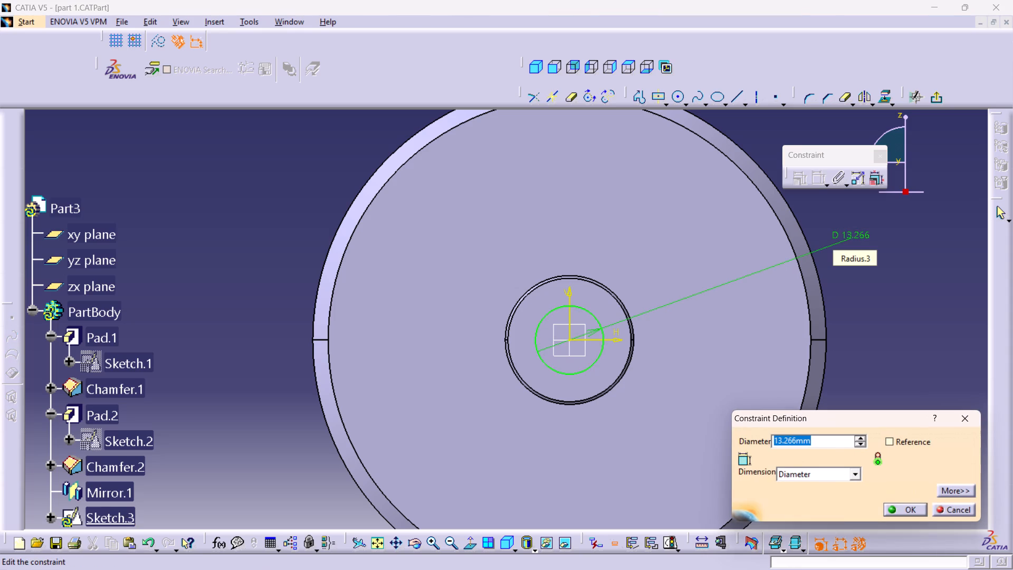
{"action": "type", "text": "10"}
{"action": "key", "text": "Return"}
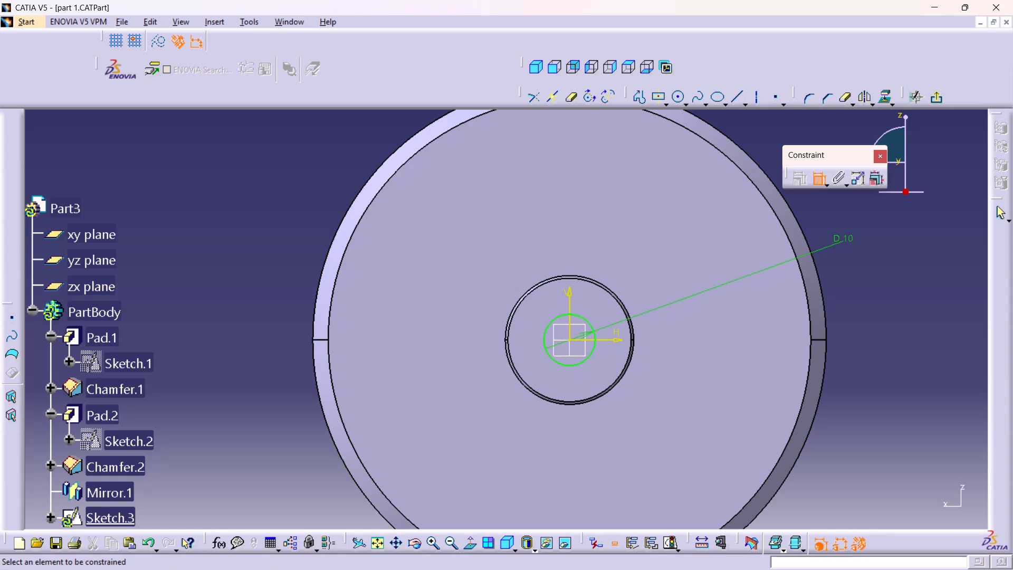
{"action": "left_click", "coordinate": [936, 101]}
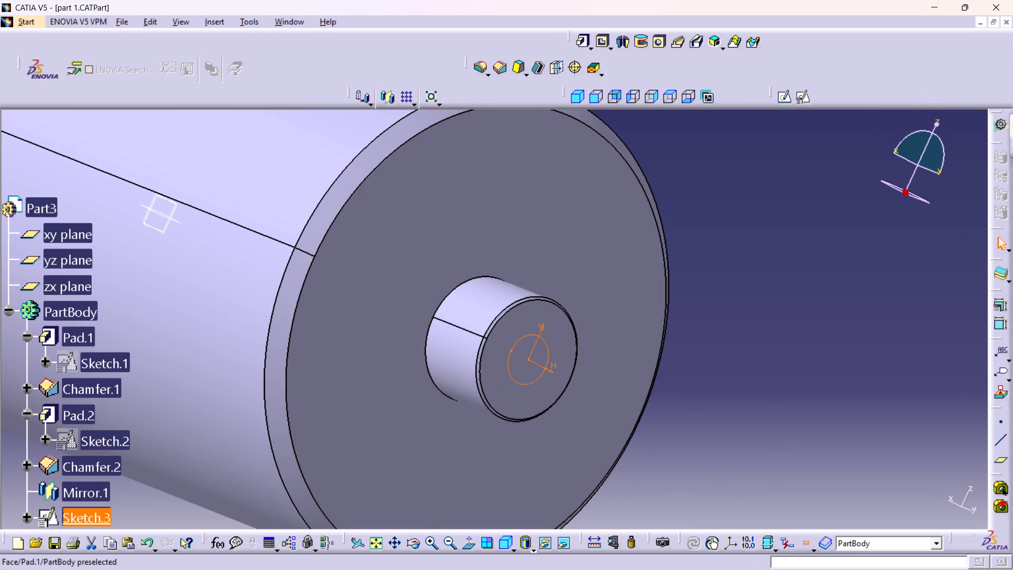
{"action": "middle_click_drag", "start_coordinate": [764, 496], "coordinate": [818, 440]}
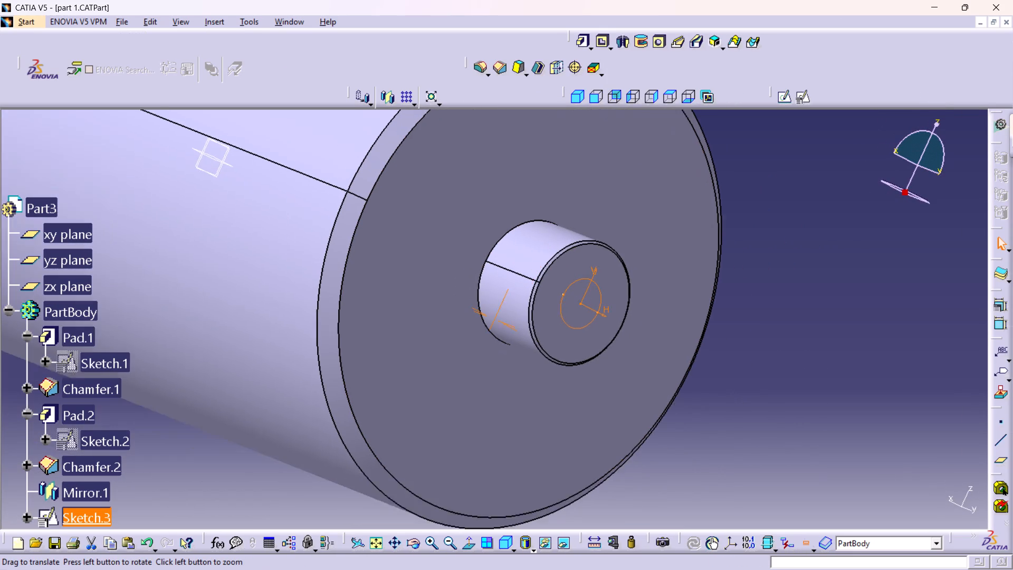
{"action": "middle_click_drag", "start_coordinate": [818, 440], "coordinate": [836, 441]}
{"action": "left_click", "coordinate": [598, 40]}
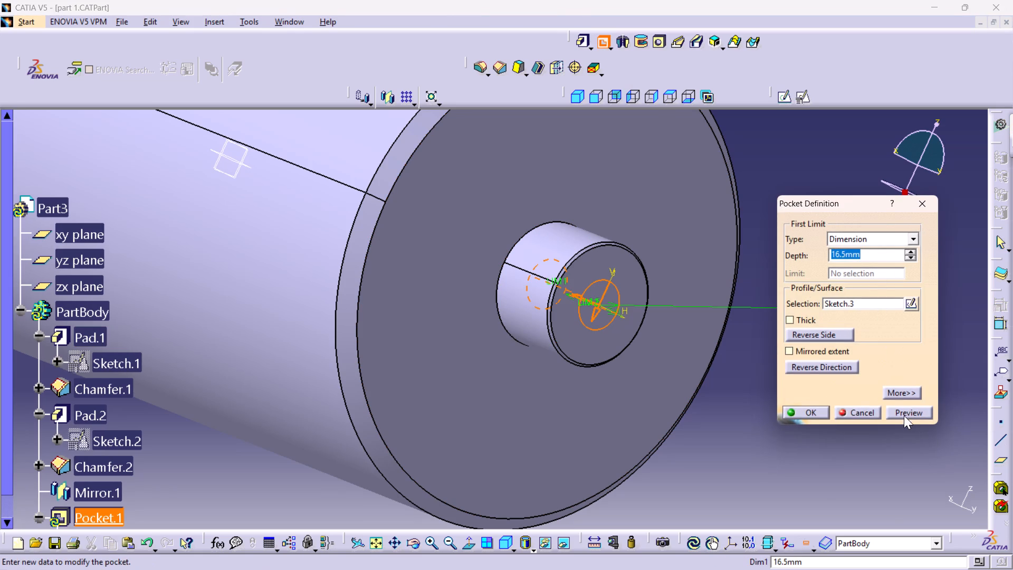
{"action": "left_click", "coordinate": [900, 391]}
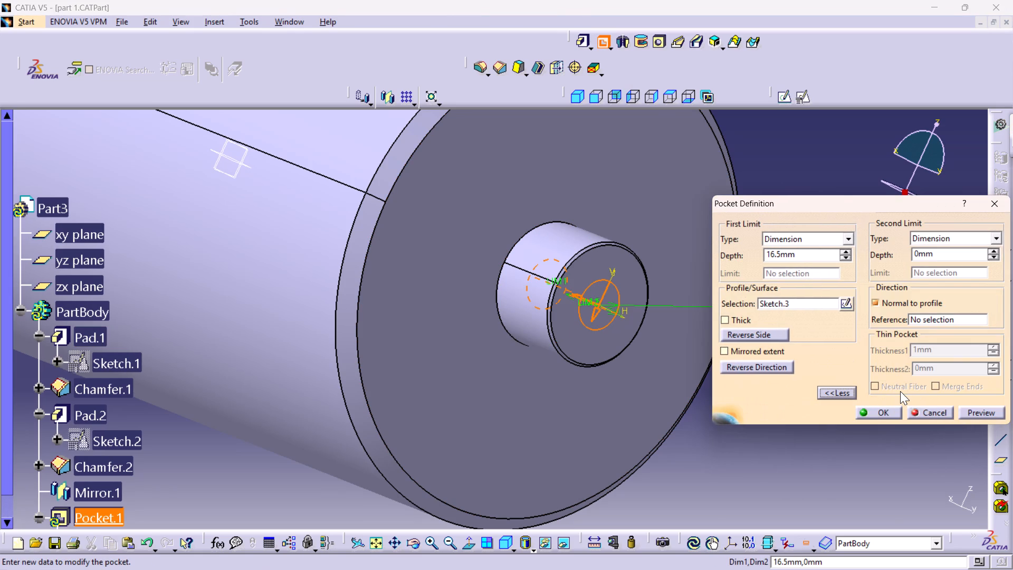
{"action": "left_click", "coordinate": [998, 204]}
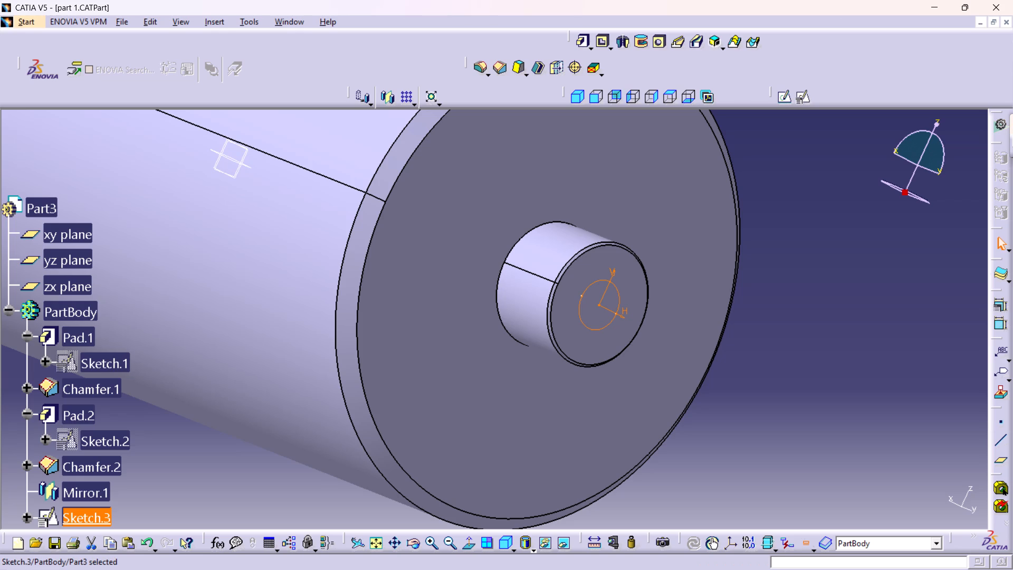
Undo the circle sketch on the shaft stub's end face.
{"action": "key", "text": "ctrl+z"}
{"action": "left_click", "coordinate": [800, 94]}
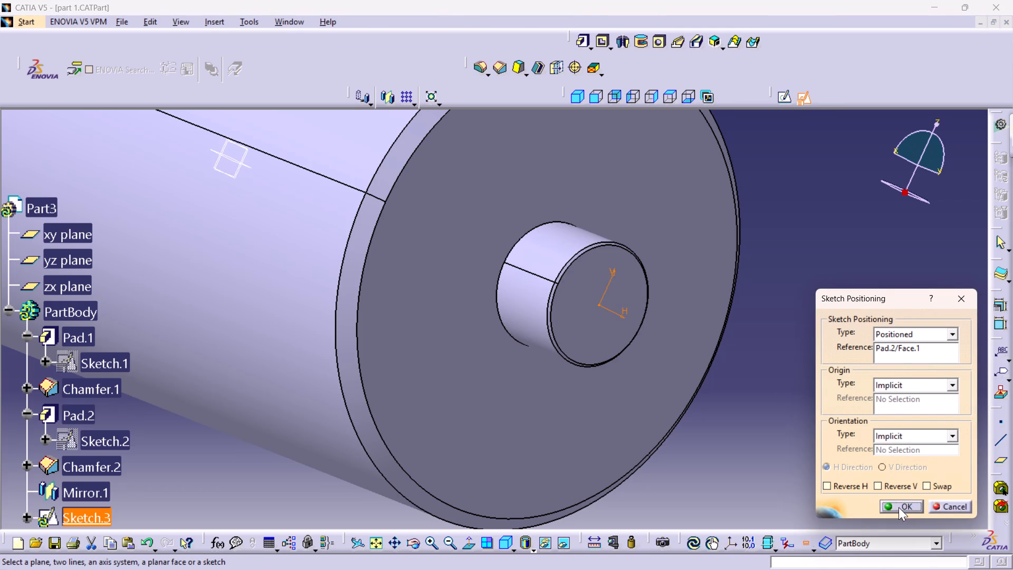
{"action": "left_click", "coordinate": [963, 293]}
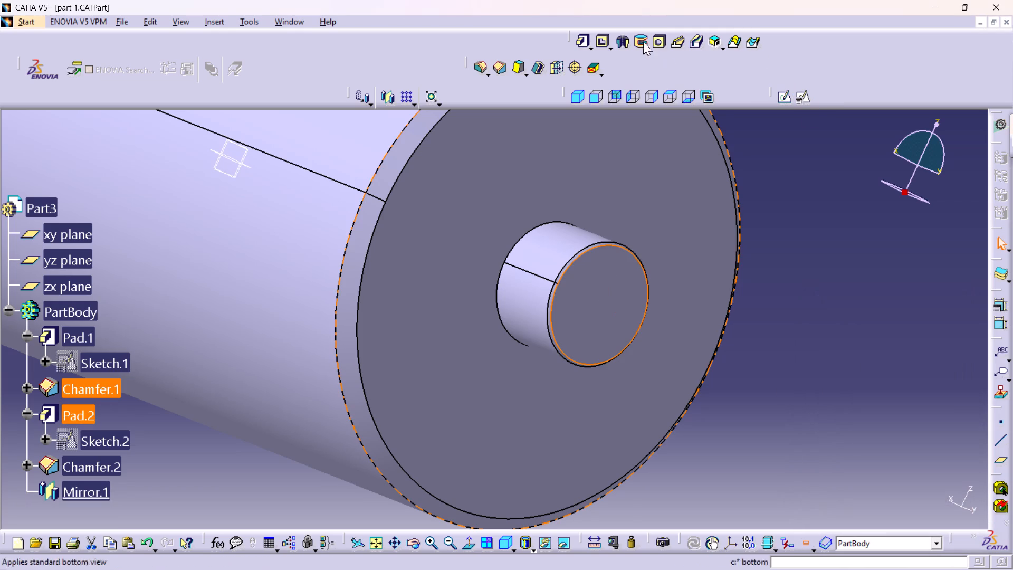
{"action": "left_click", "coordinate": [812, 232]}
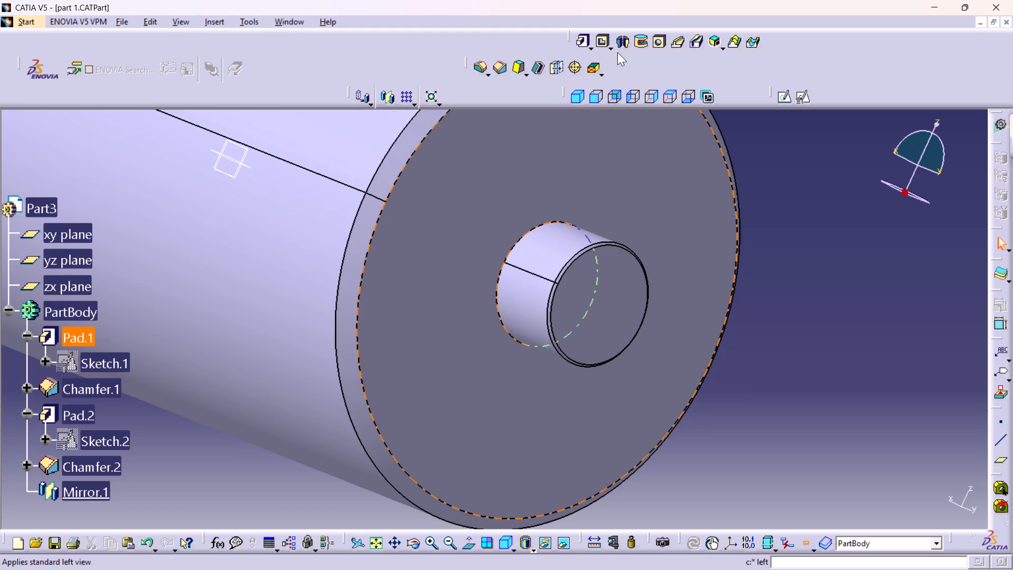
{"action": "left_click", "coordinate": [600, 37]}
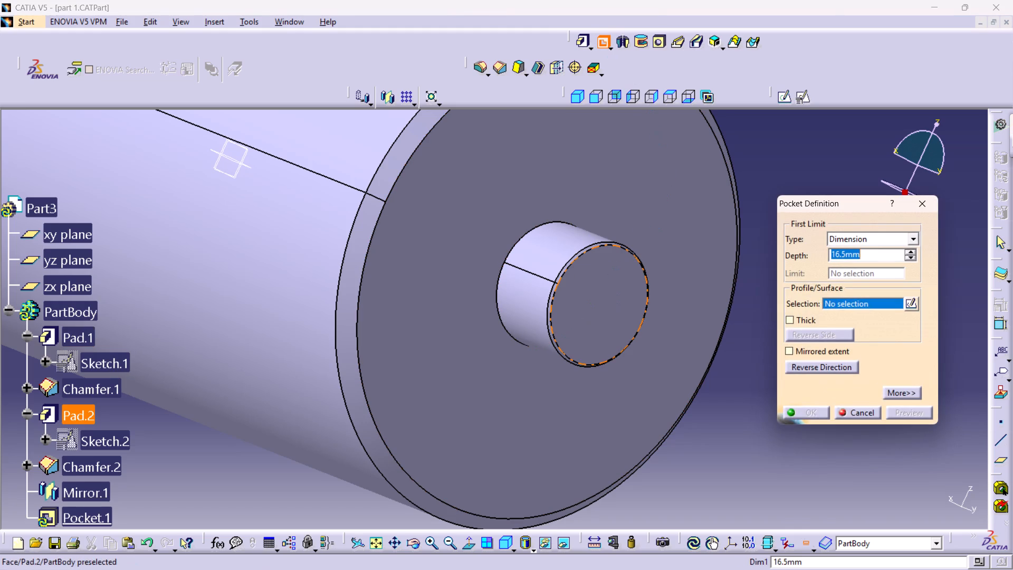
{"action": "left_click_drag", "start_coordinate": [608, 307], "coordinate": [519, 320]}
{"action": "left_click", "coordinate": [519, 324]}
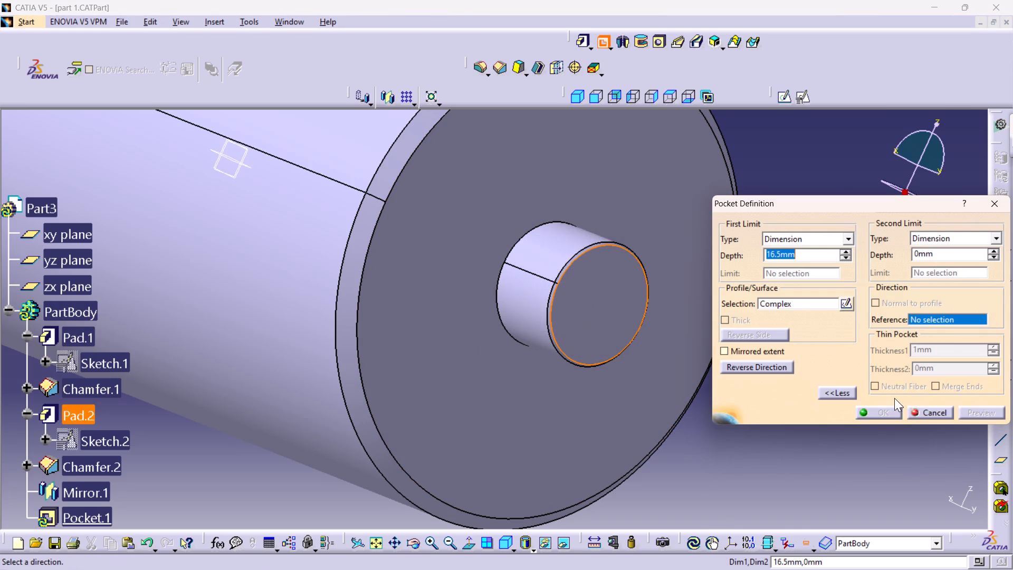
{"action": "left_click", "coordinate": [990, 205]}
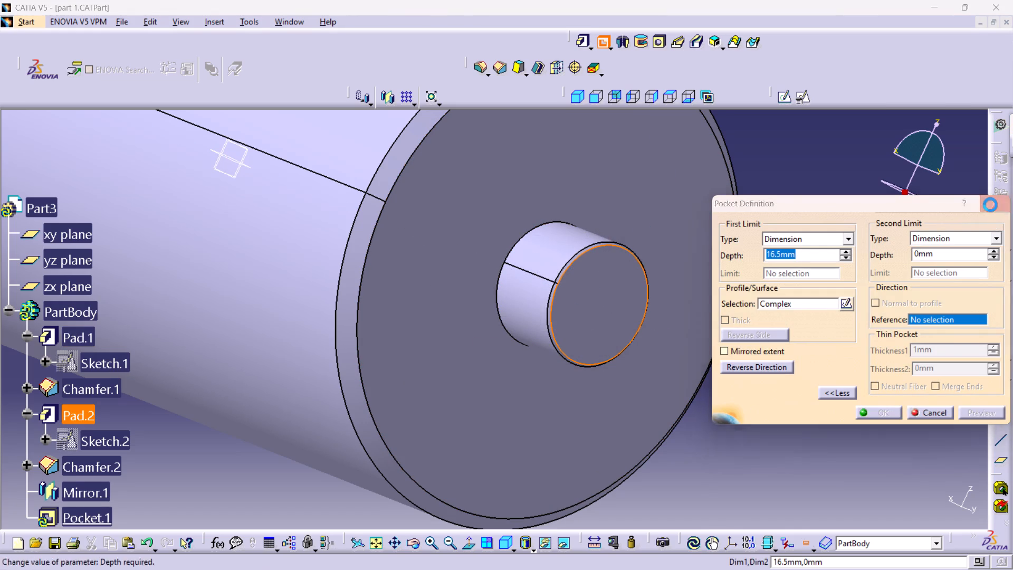
Start a blind hole with a V-Bottom on the shaft stub's outer end face and open its positioning sketch.
{"action": "left_click", "coordinate": [657, 38]}
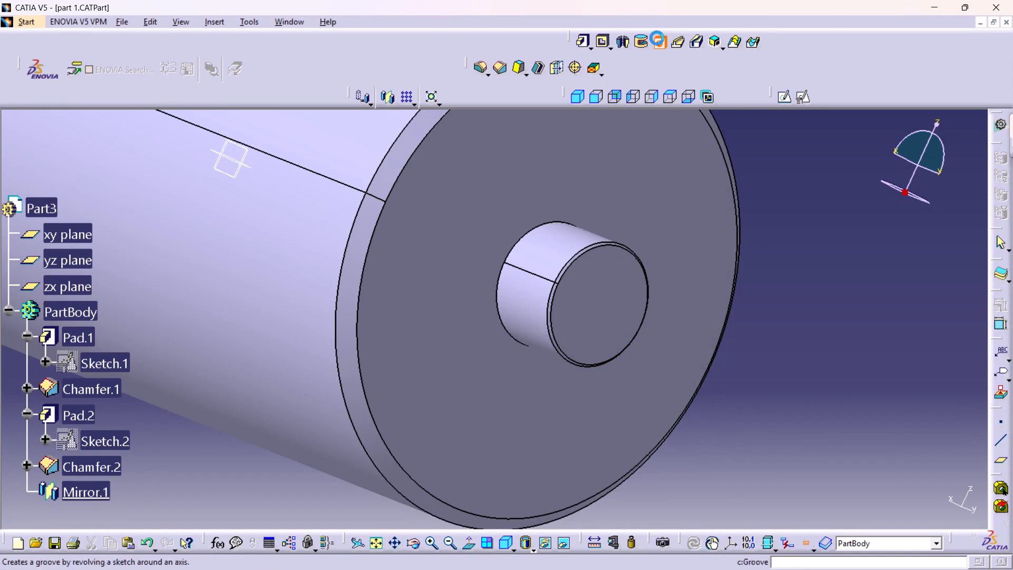
{"action": "left_click", "coordinate": [596, 302]}
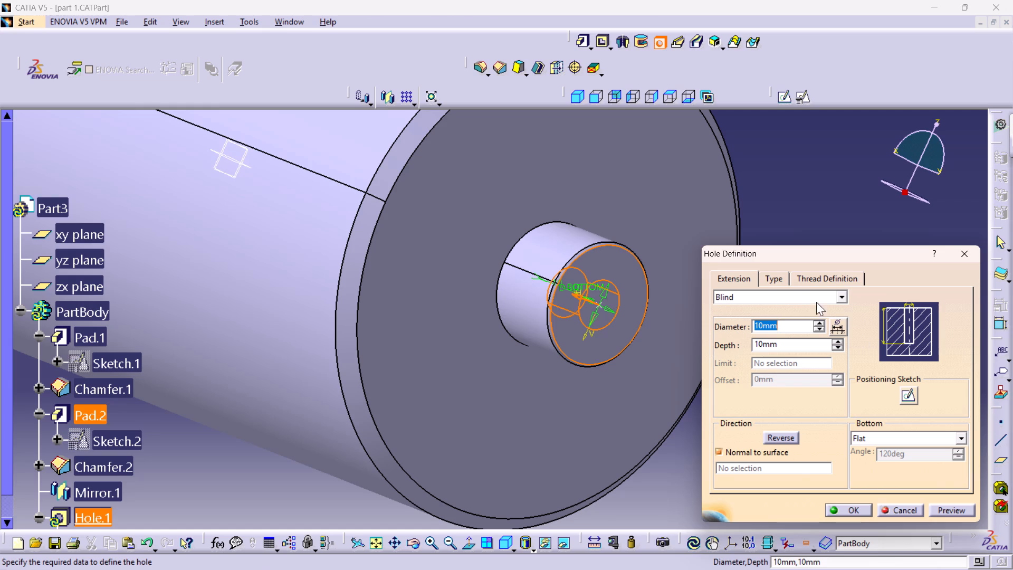
{"action": "left_click", "coordinate": [592, 94]}
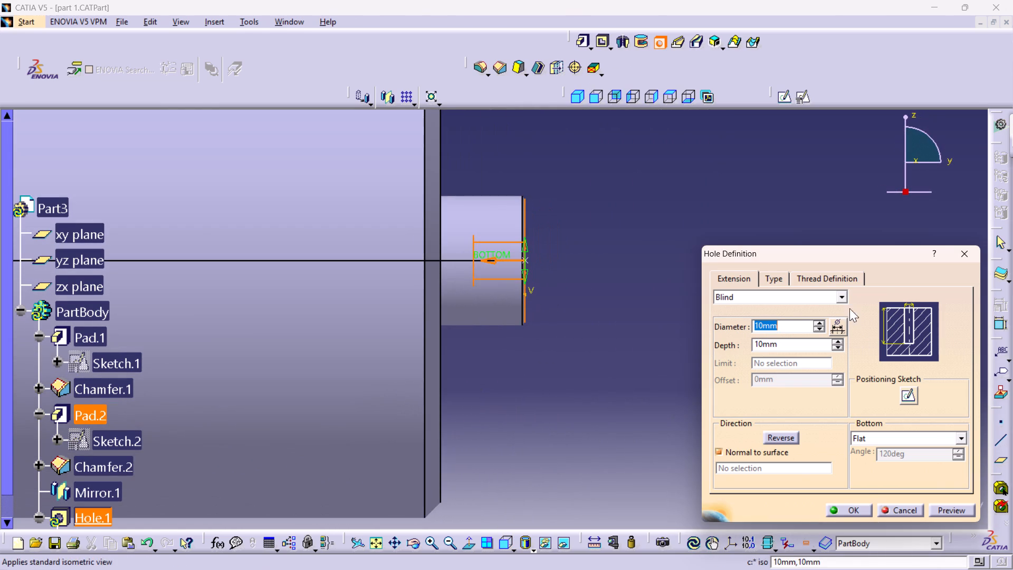
{"action": "left_click", "coordinate": [964, 434]}
{"action": "left_click", "coordinate": [890, 464]}
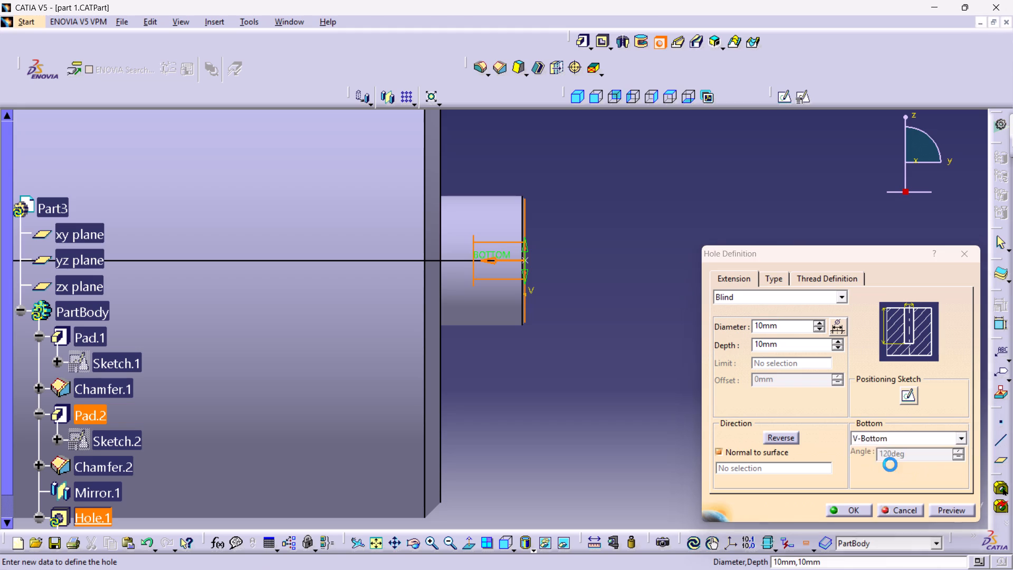
{"action": "double_click", "coordinate": [910, 398]}
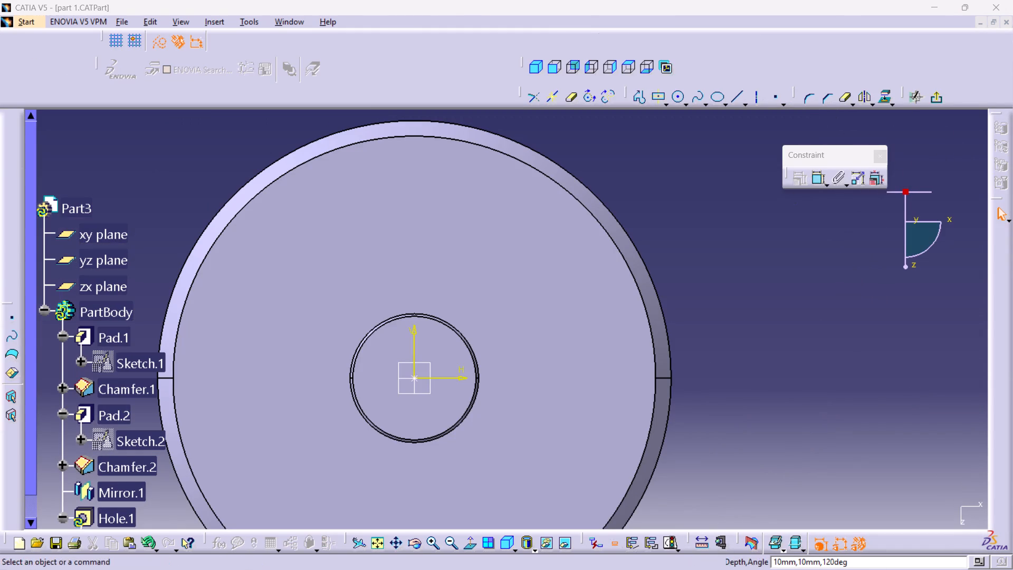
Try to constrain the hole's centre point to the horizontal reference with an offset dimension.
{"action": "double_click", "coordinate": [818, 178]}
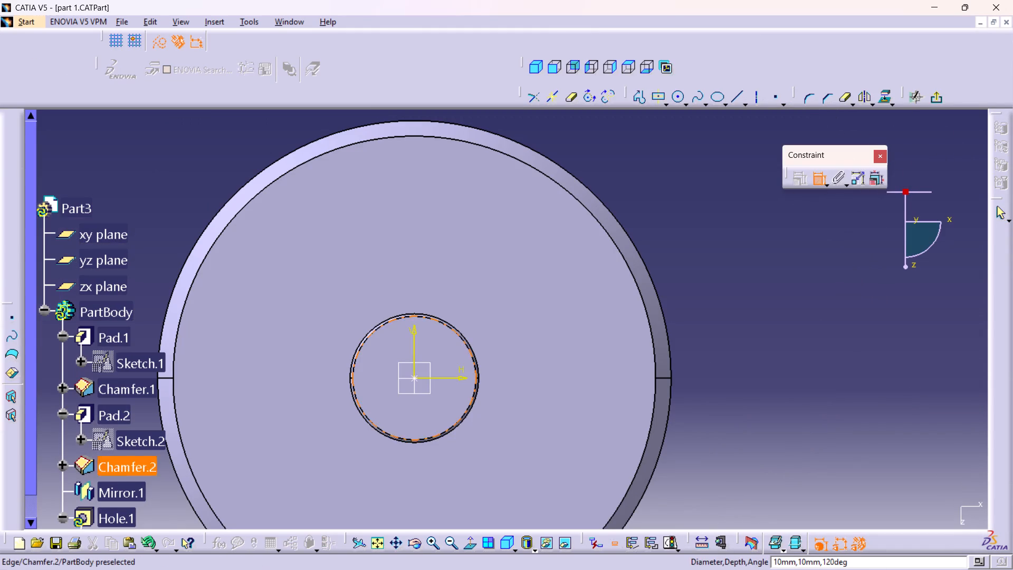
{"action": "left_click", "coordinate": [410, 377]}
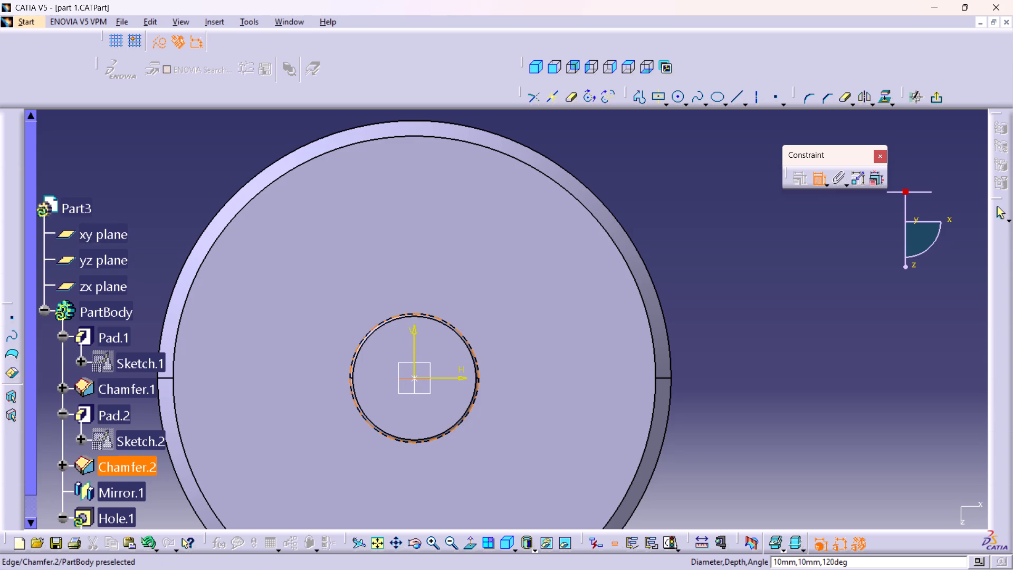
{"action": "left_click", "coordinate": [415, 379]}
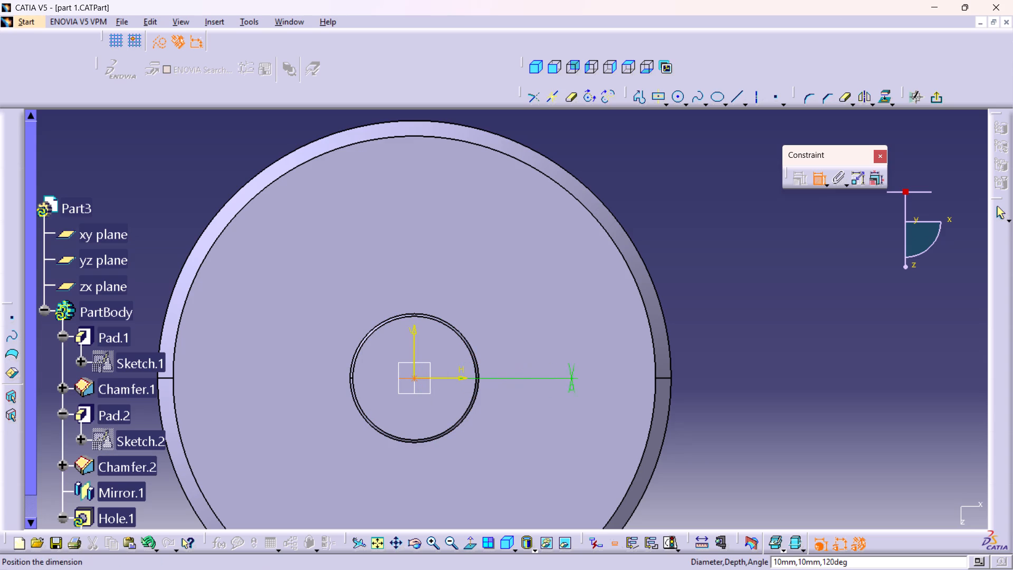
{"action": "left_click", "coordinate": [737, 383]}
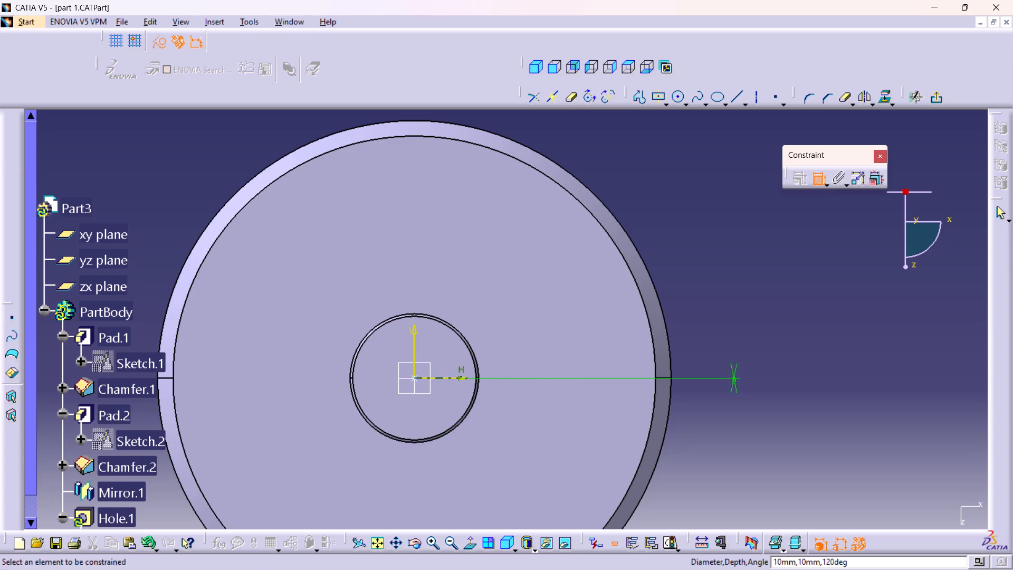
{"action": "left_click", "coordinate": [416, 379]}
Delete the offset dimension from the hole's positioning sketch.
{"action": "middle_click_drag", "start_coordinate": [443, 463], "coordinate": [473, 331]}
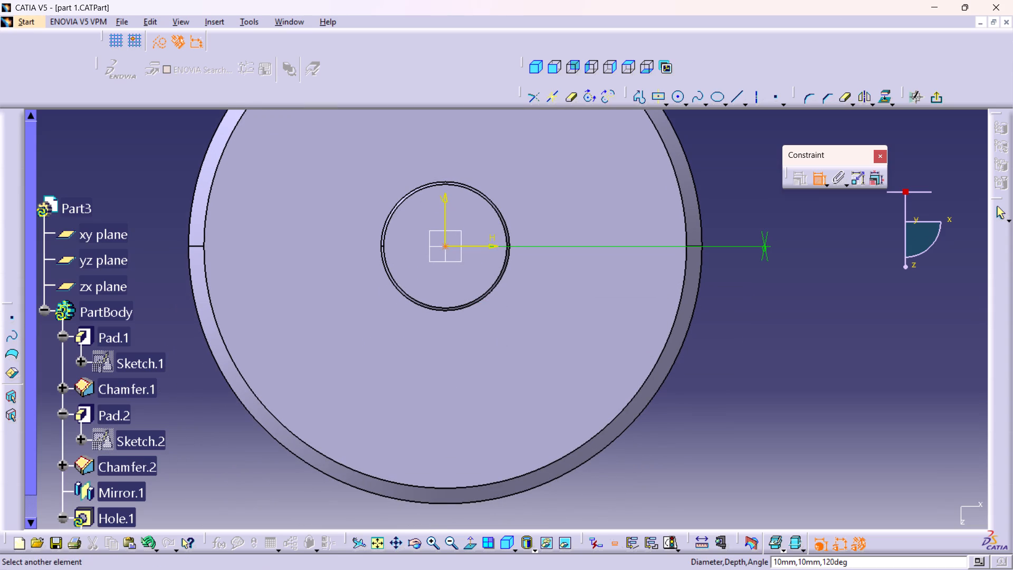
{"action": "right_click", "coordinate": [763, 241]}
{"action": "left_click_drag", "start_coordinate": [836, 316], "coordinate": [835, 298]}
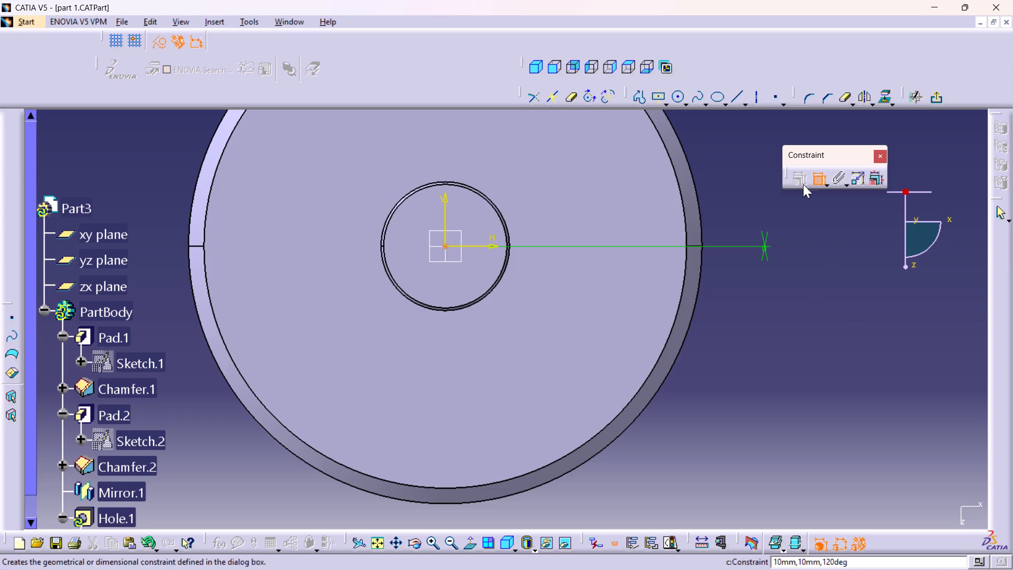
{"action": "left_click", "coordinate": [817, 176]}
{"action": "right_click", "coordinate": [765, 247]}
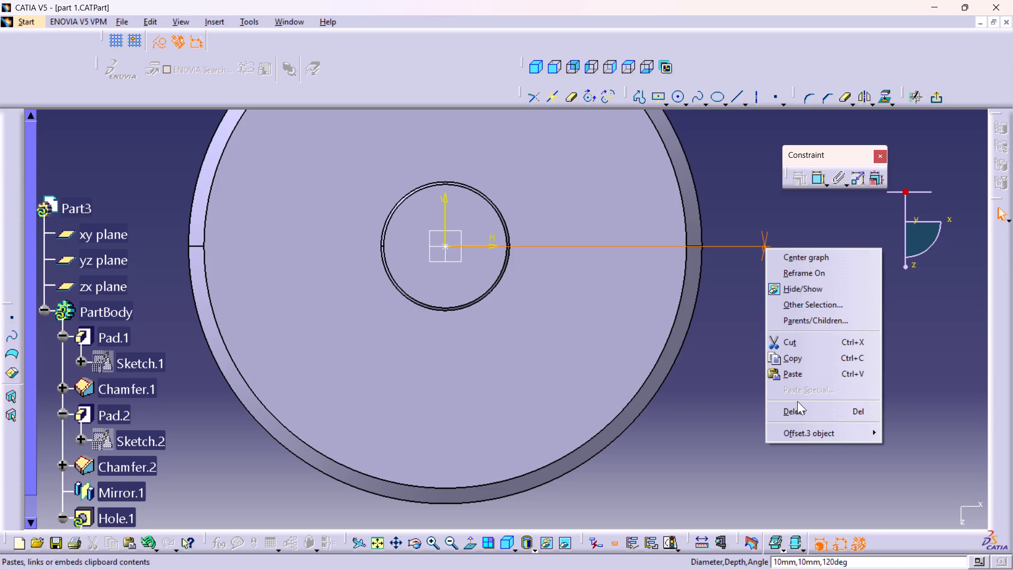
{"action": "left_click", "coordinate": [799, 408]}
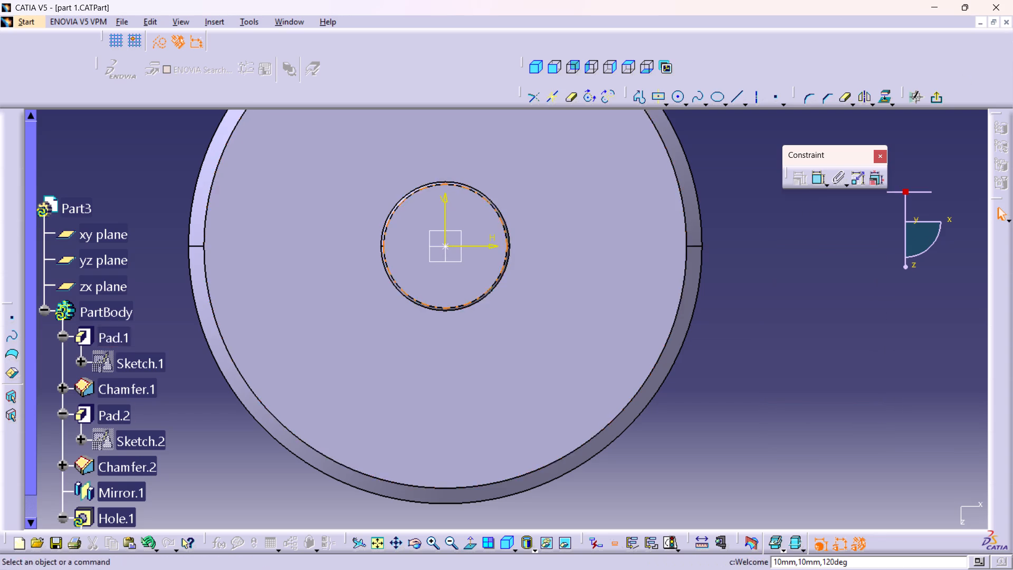
Constrain the hole's centre point concentric with the shaft stub's circular edge and finish the positioning sketch.
{"action": "double_click", "coordinate": [815, 178]}
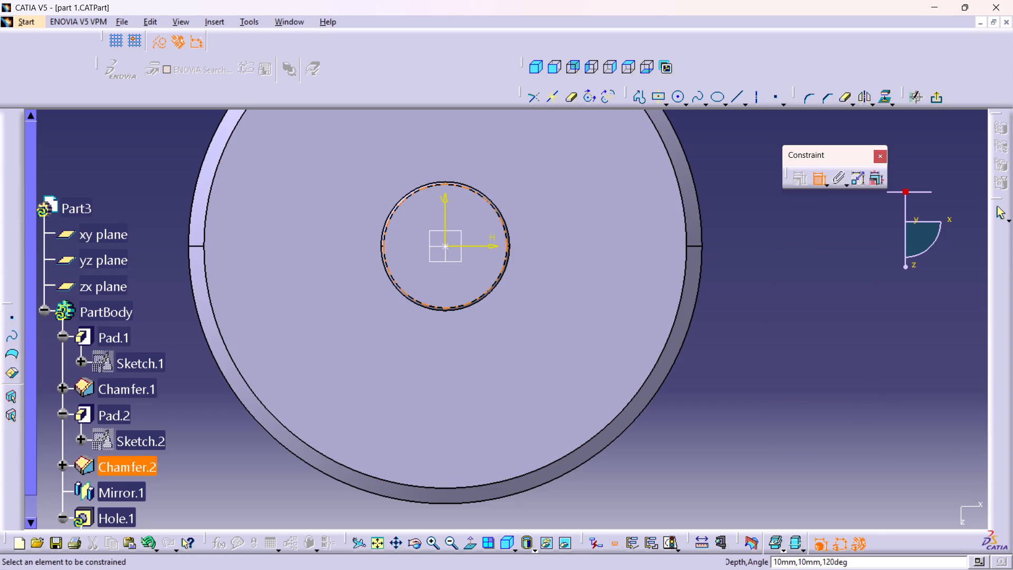
{"action": "left_click", "coordinate": [443, 247]}
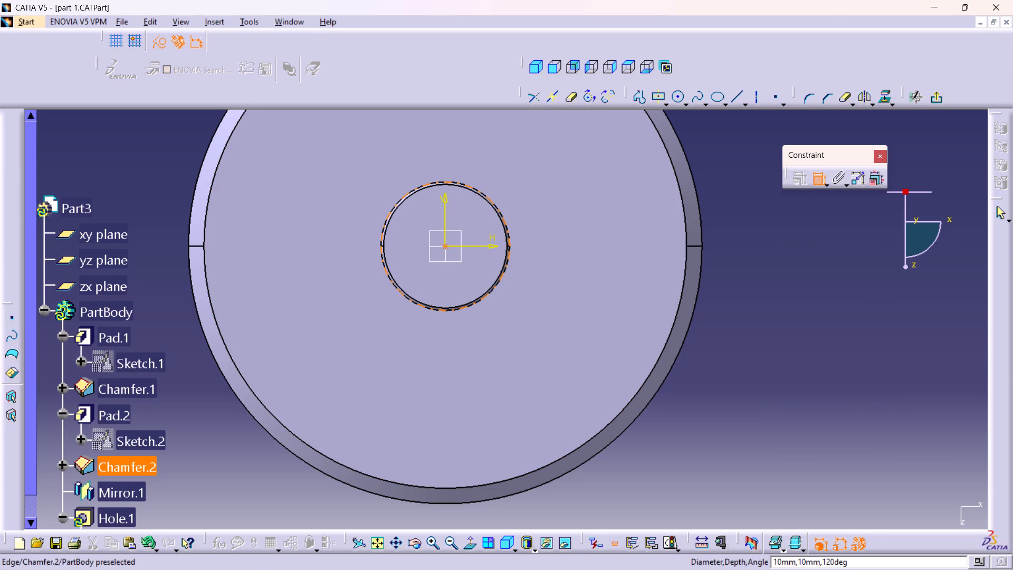
{"action": "left_click", "coordinate": [506, 219]}
{"action": "right_click", "coordinate": [509, 227]}
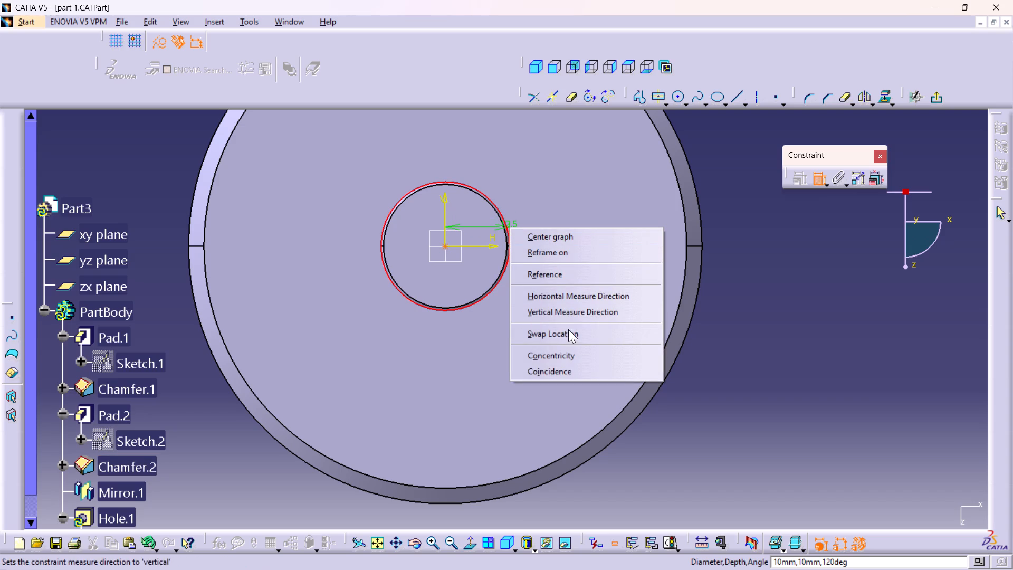
{"action": "left_click", "coordinate": [550, 353]}
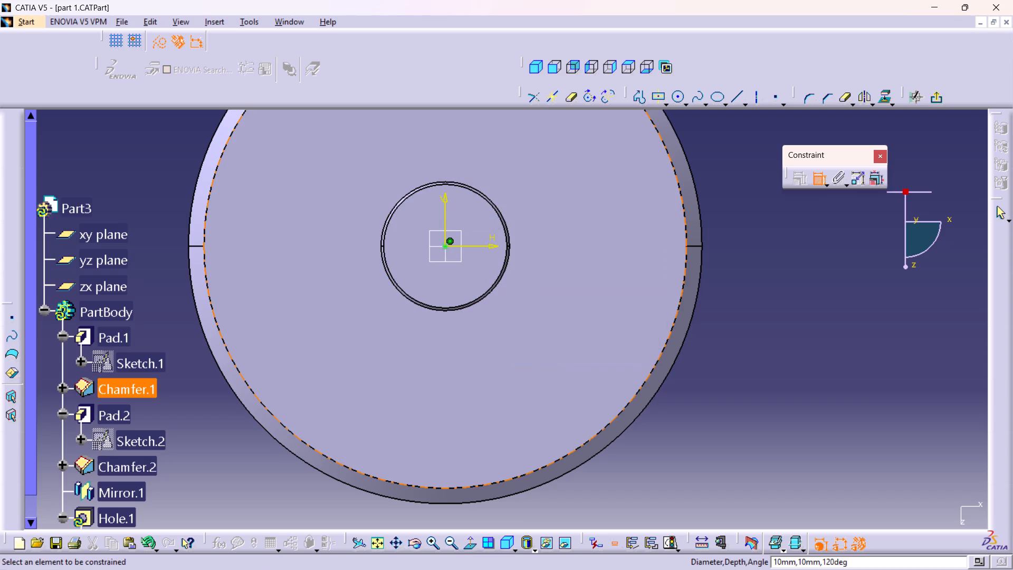
{"action": "left_click", "coordinate": [941, 98]}
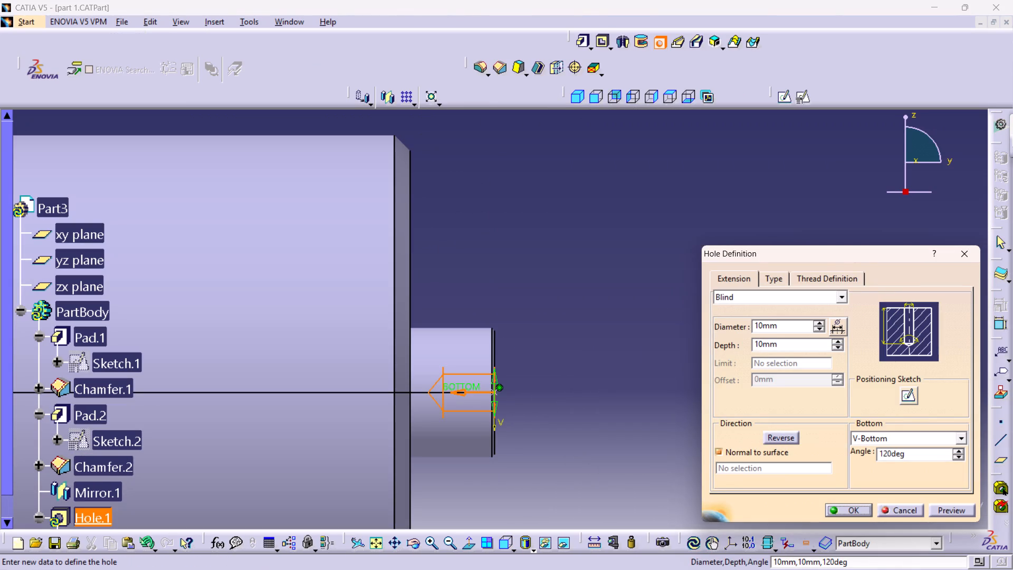
Create the 10 mm diameter blind hole in the shaft stub with a Flat bottom and a depth of 50 mm.
{"action": "double_click", "coordinate": [792, 345]}
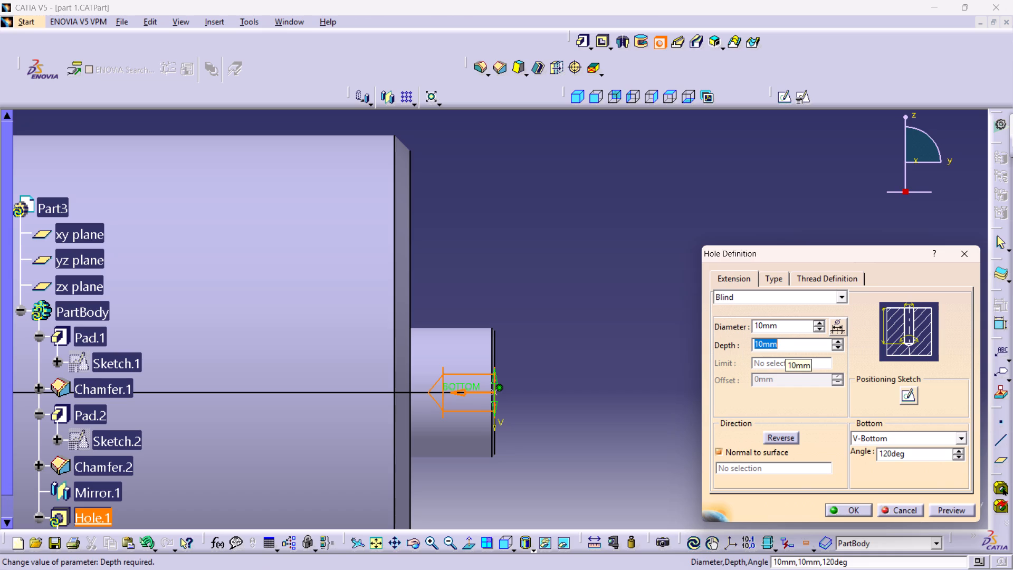
{"action": "double_click", "coordinate": [784, 325]}
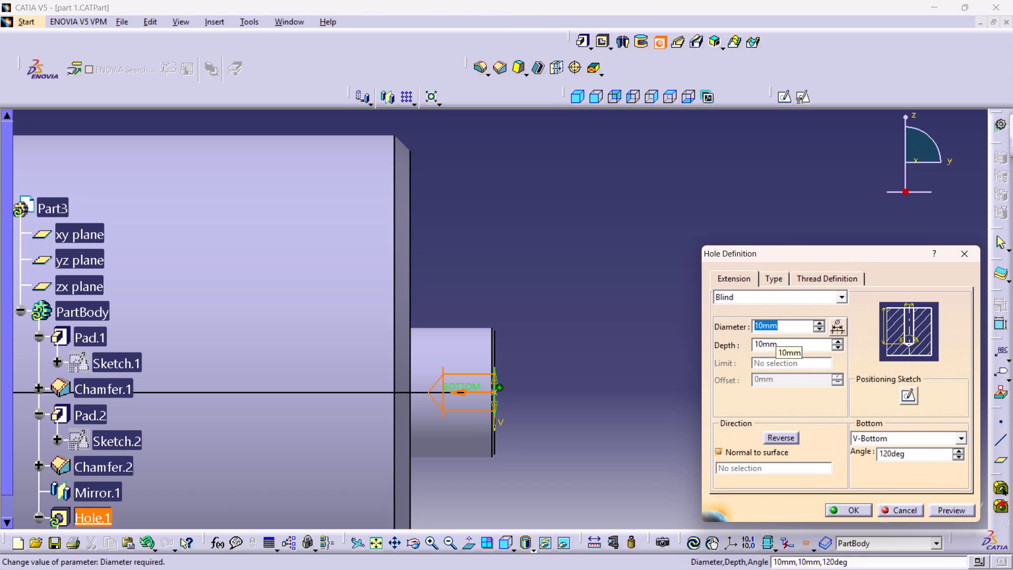
{"action": "double_click", "coordinate": [788, 343]}
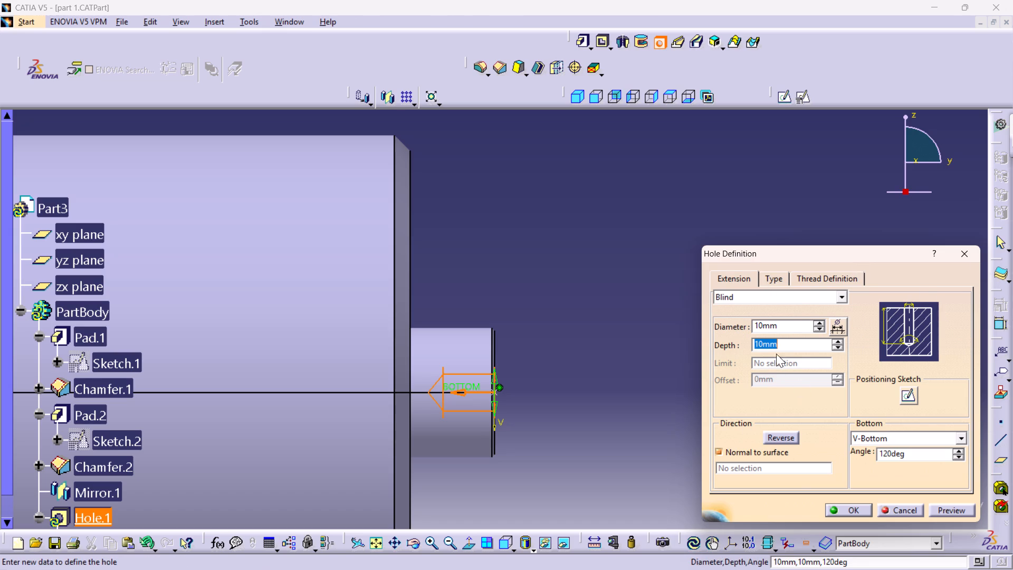
{"action": "left_click", "coordinate": [961, 435]}
{"action": "left_click", "coordinate": [854, 448]}
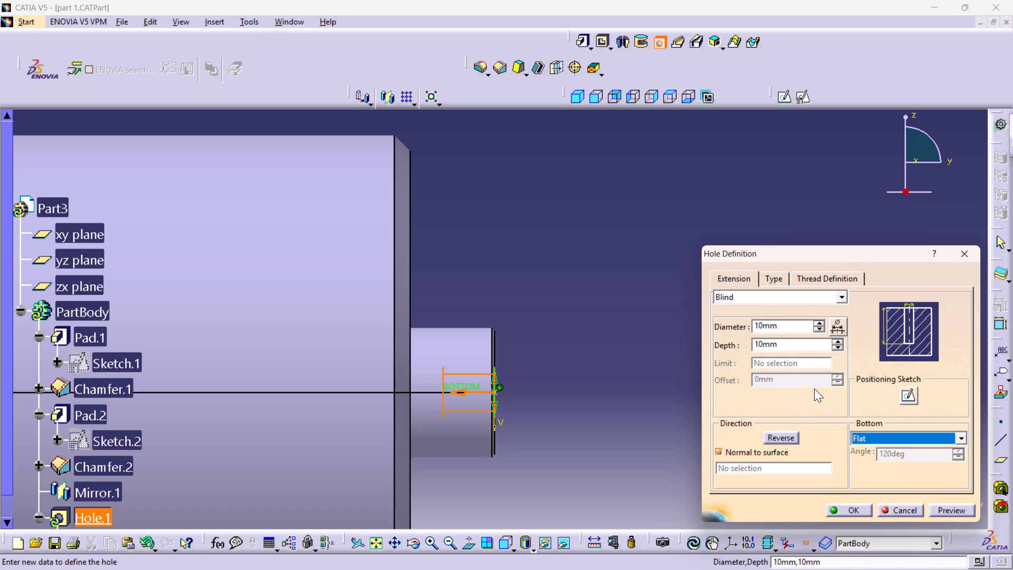
{"action": "double_click", "coordinate": [789, 344]}
{"action": "type", "text": "50"}
{"action": "key", "text": "Return"}
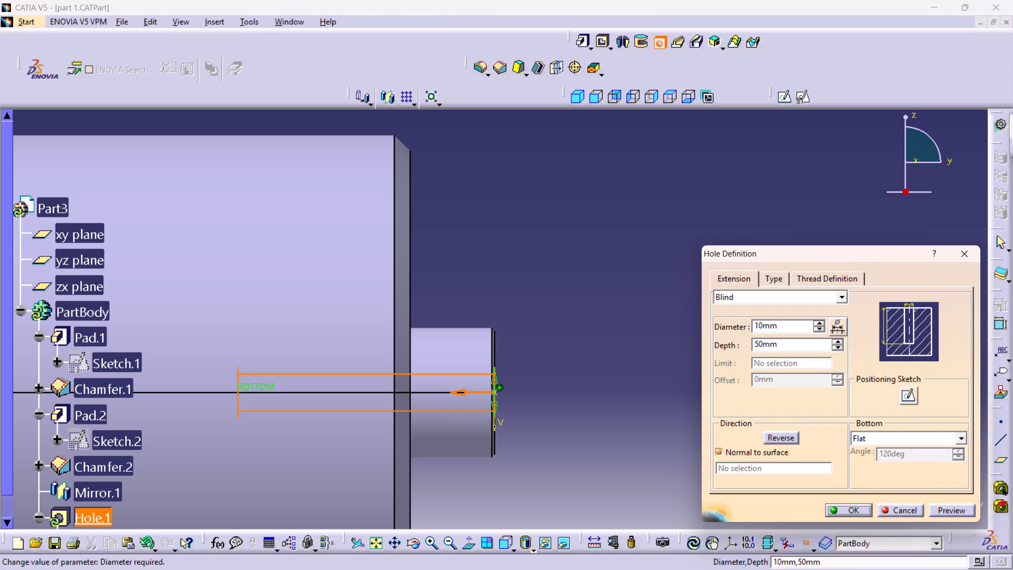
{"action": "left_click", "coordinate": [696, 403]}
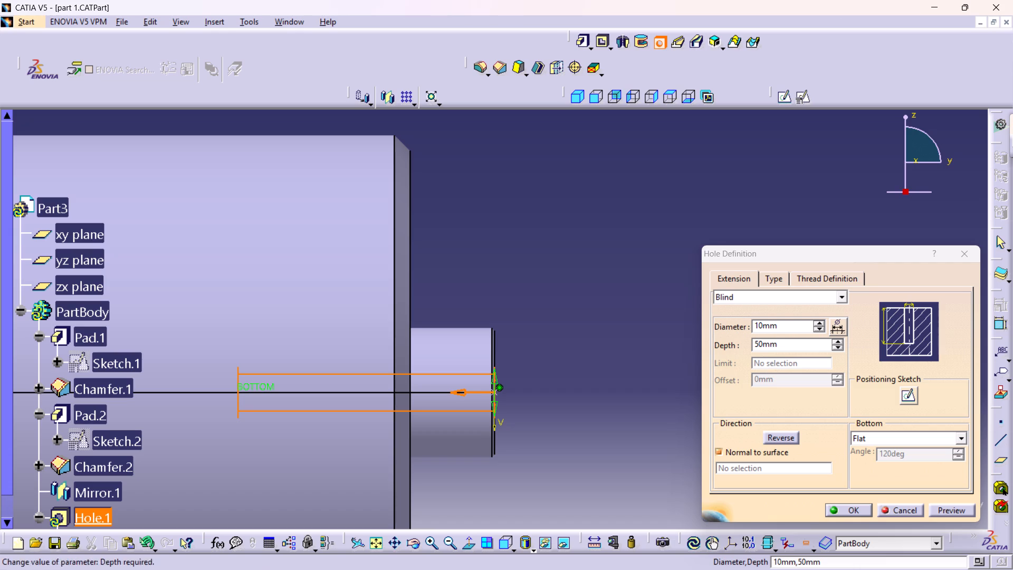
{"action": "left_click", "coordinate": [838, 508]}
{"action": "left_click", "coordinate": [613, 438]}
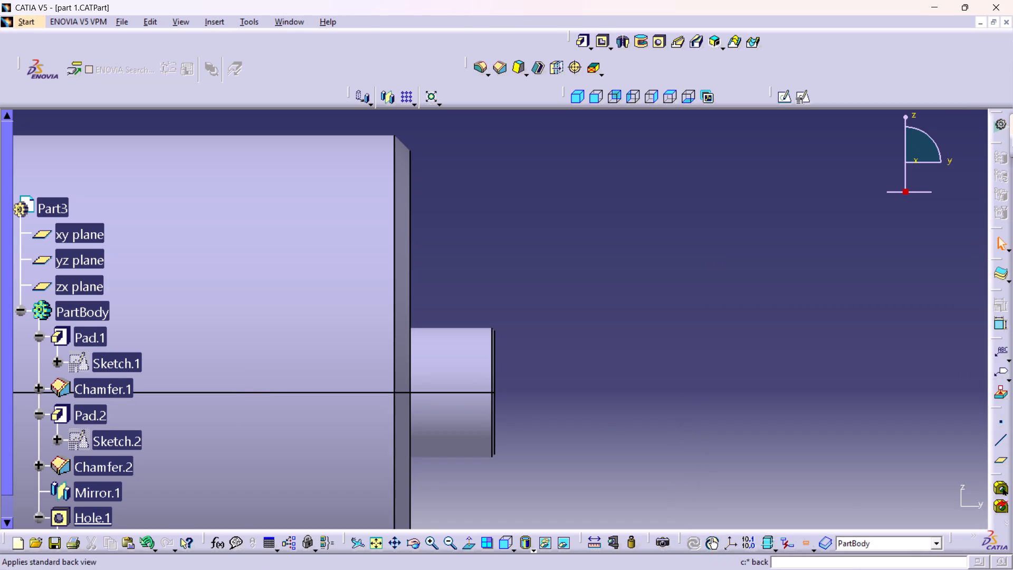
Detach the view mode commands and dock them among the modelling commands.
{"action": "left_click", "coordinate": [537, 548]}
{"action": "left_click", "coordinate": [534, 544]}
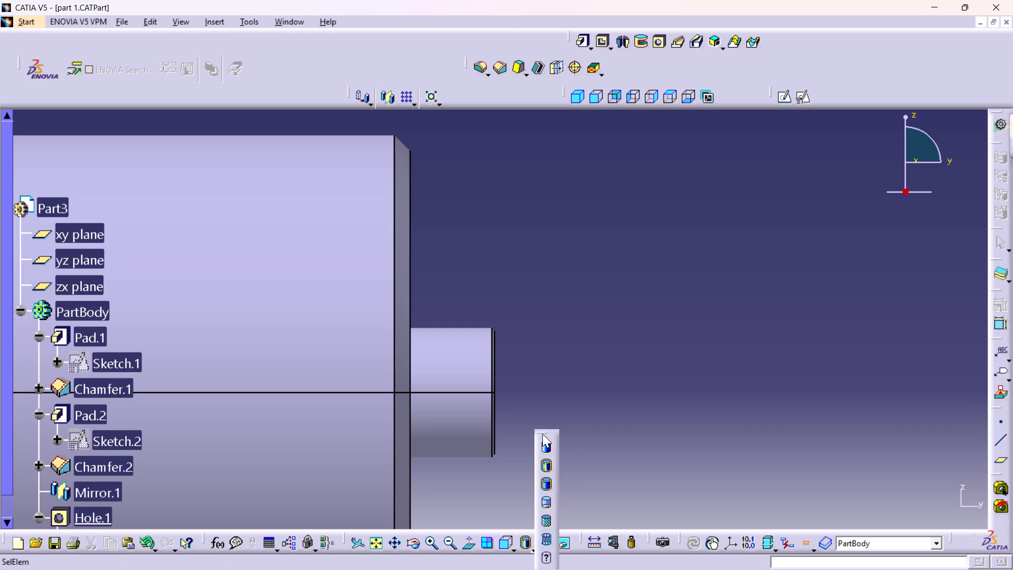
{"action": "left_click_drag", "start_coordinate": [542, 434], "coordinate": [820, 68]}
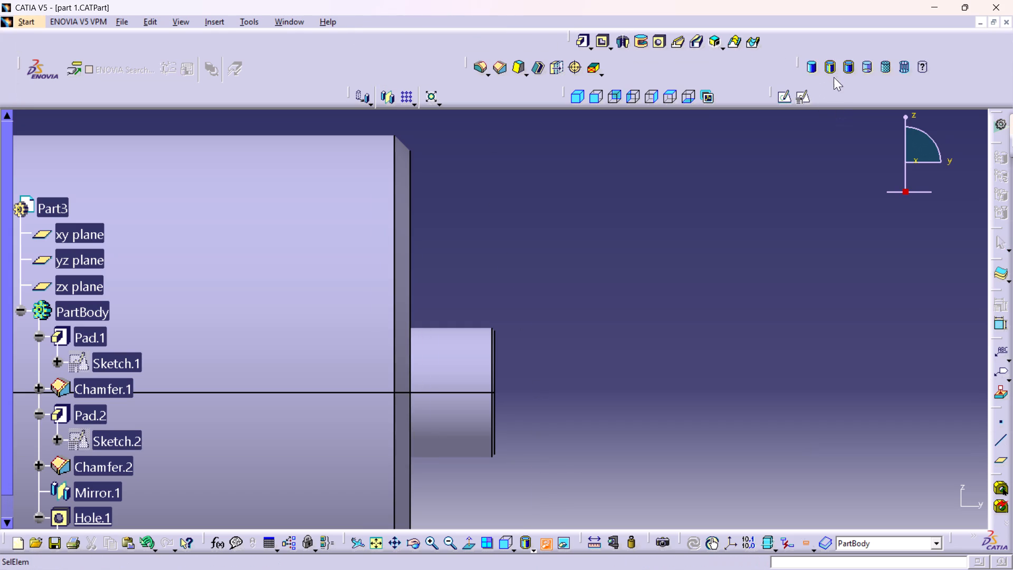
Examine the hole's depth inside the part in wireframe, return to Shading with Edges and view the shaft stub's end.
{"action": "left_click", "coordinate": [828, 66]}
{"action": "left_click", "coordinate": [848, 67]}
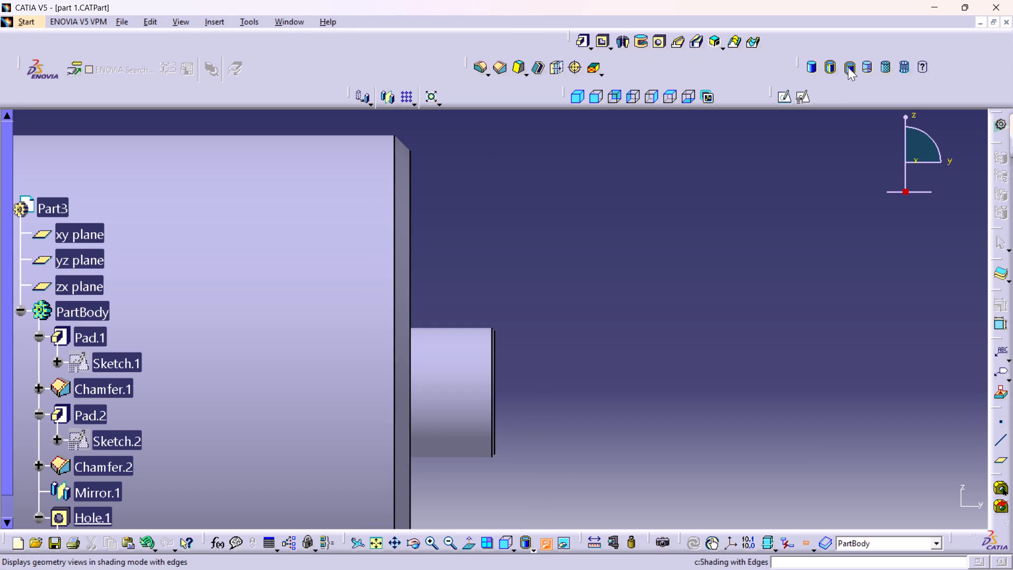
{"action": "left_click", "coordinate": [880, 68]}
{"action": "left_click", "coordinate": [899, 66]}
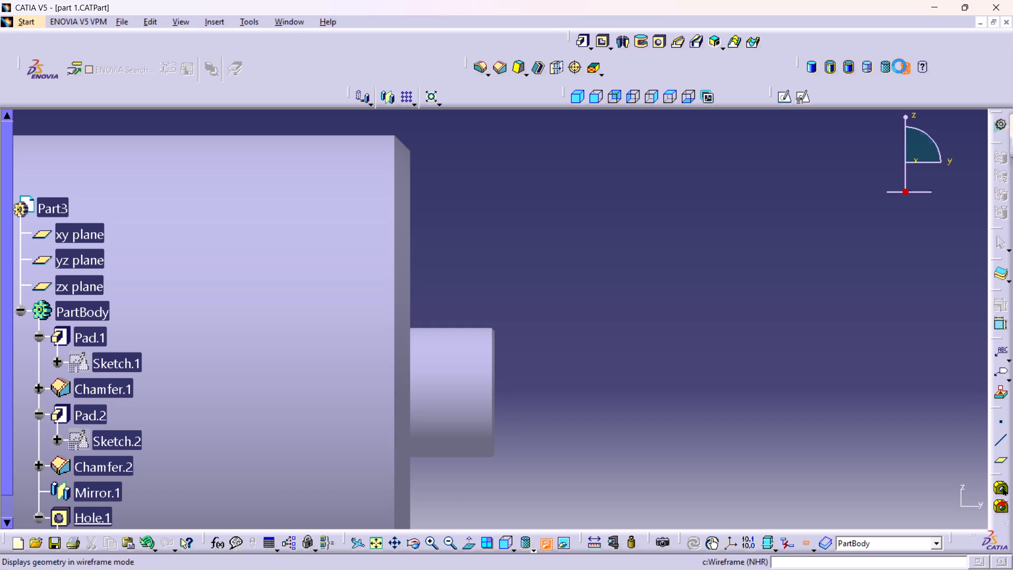
{"action": "middle_click_drag", "start_coordinate": [652, 289], "coordinate": [671, 322]}
{"action": "right_click", "coordinate": [652, 289]}
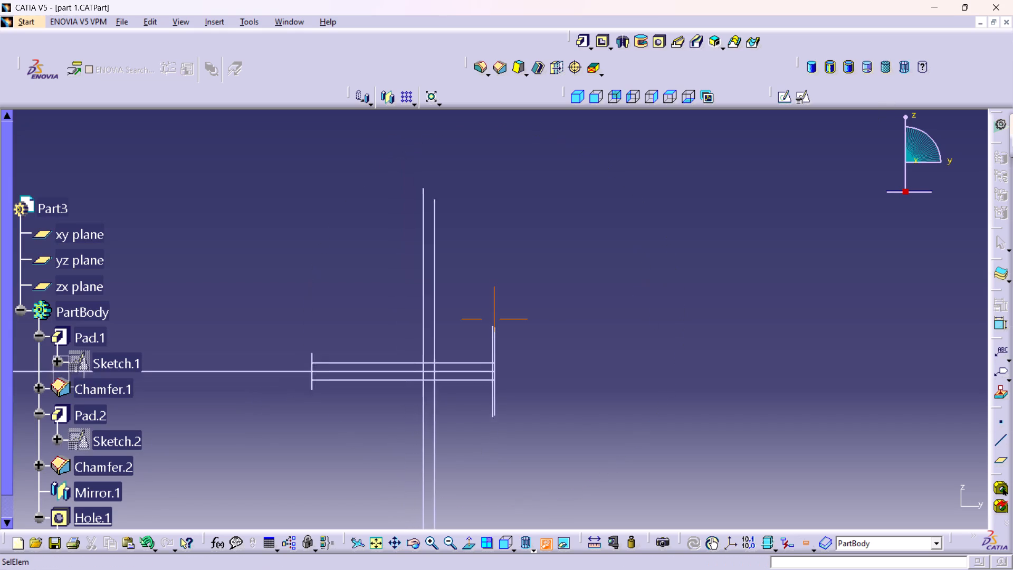
{"action": "middle_click_drag", "start_coordinate": [671, 322], "coordinate": [691, 360]}
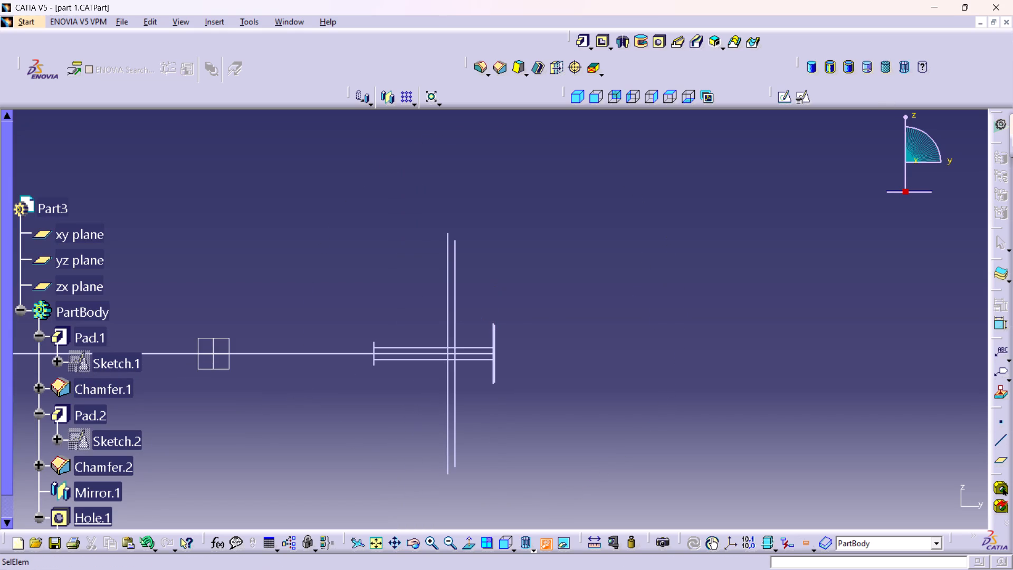
{"action": "left_click", "coordinate": [834, 68]}
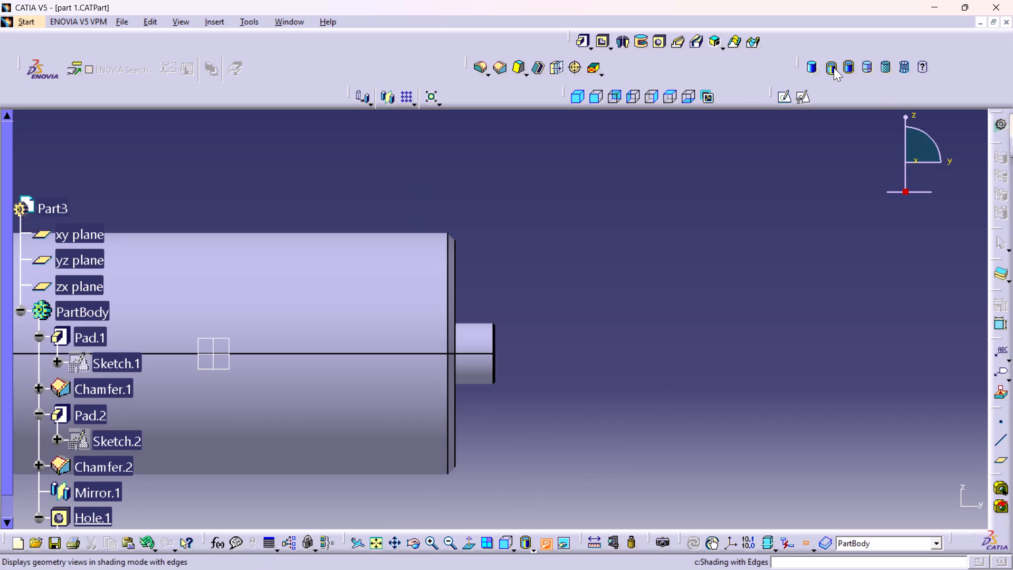
{"action": "middle_click_drag", "start_coordinate": [412, 405], "coordinate": [303, 377]}
{"action": "right_click_drag", "start_coordinate": [412, 405], "coordinate": [303, 377]}
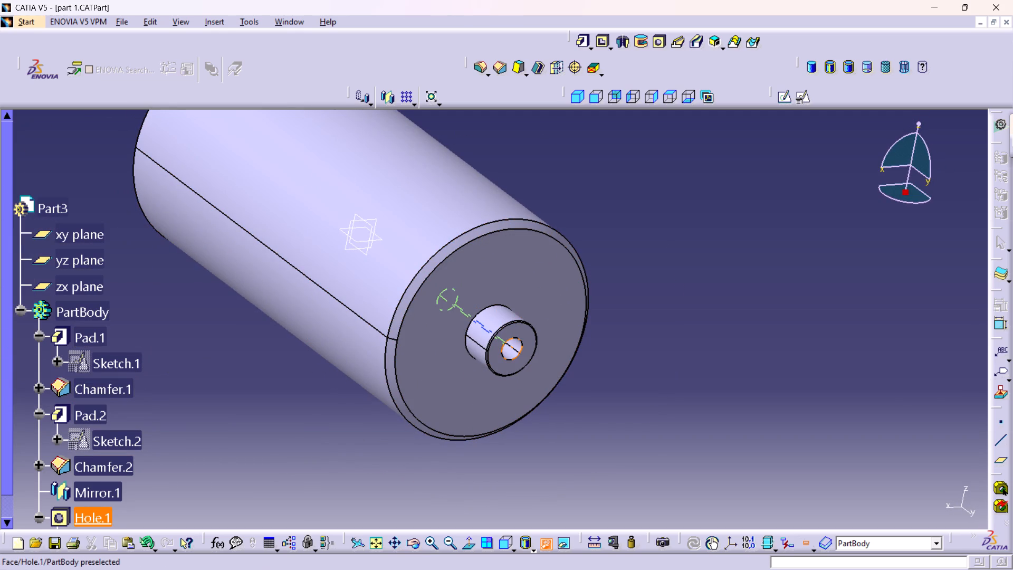
Start a second blind hole on the shaft stub's end face and constrain its centre concentric with the stub's circular edge.
{"action": "left_click", "coordinate": [660, 42]}
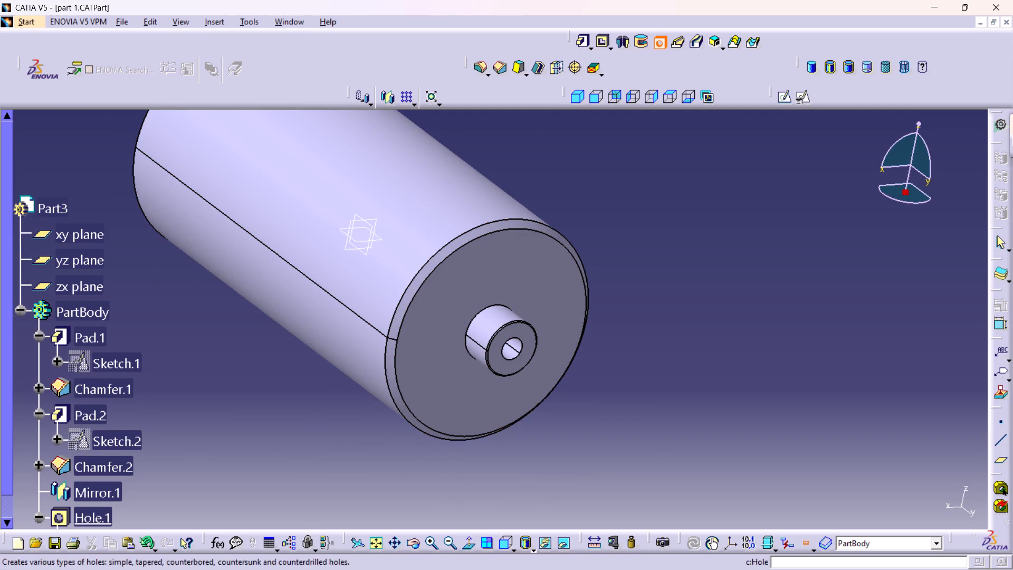
{"action": "left_click", "coordinate": [527, 340]}
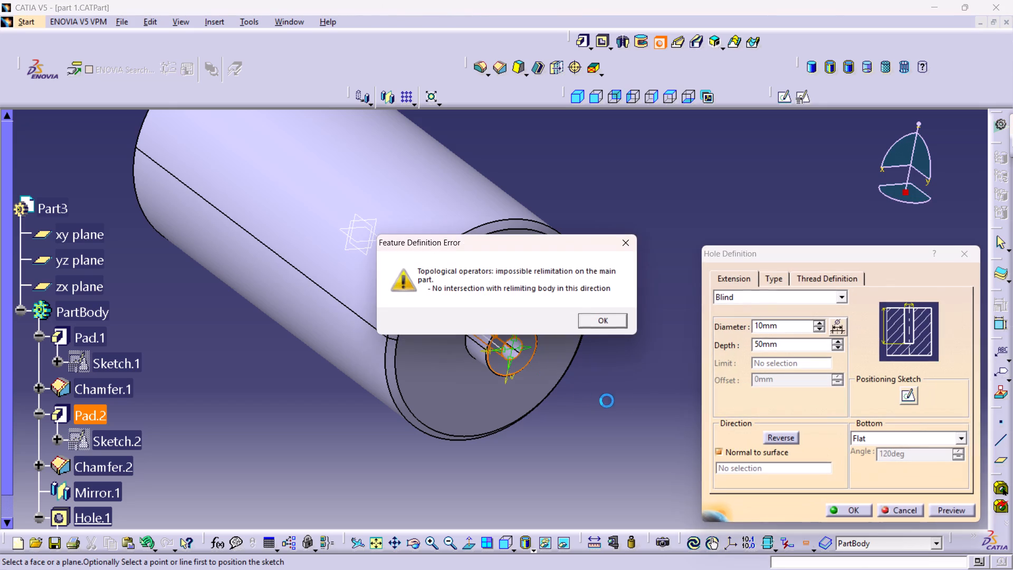
{"action": "left_click", "coordinate": [601, 318]}
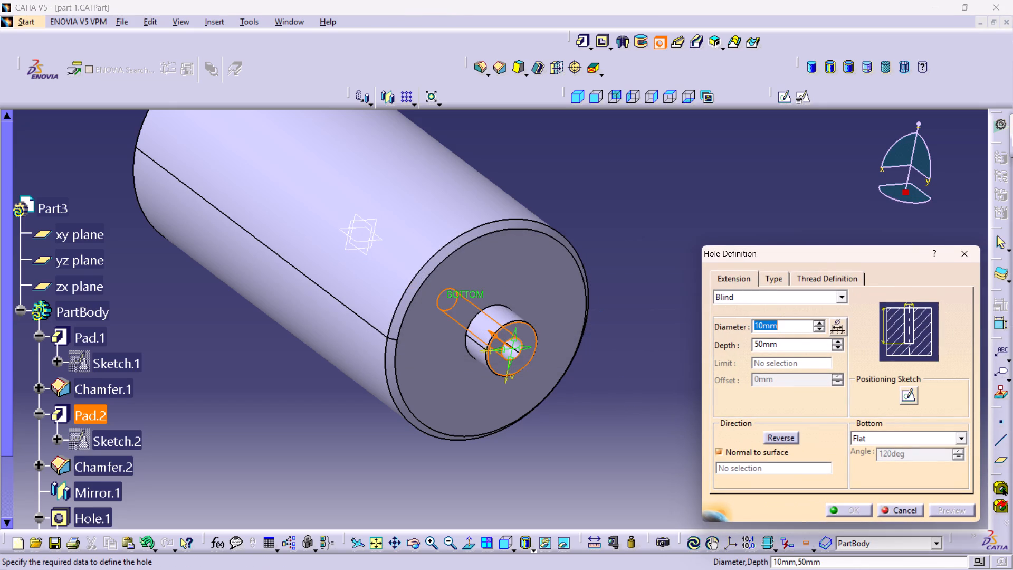
{"action": "double_click", "coordinate": [906, 392]}
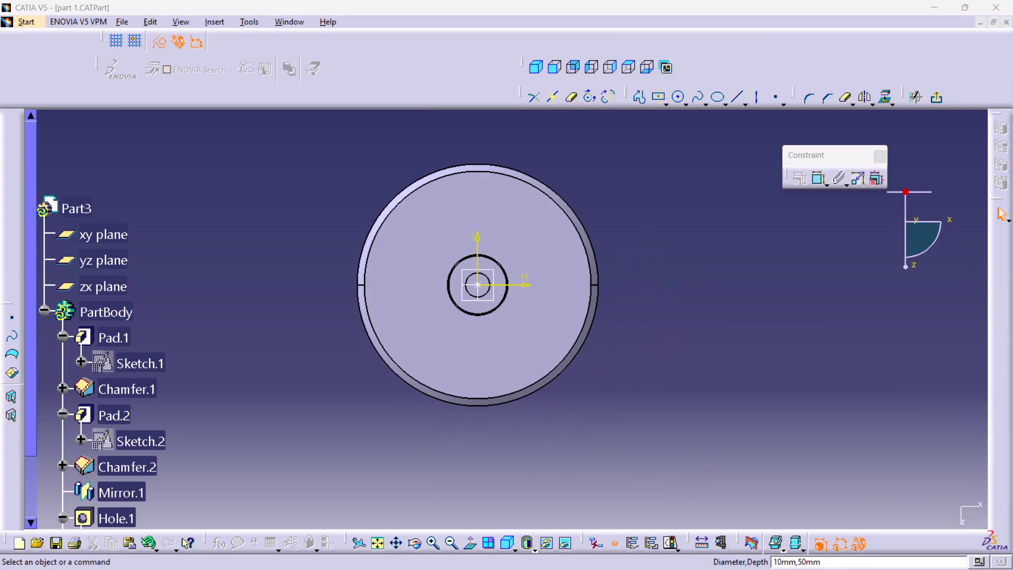
{"action": "left_click", "coordinate": [477, 284]}
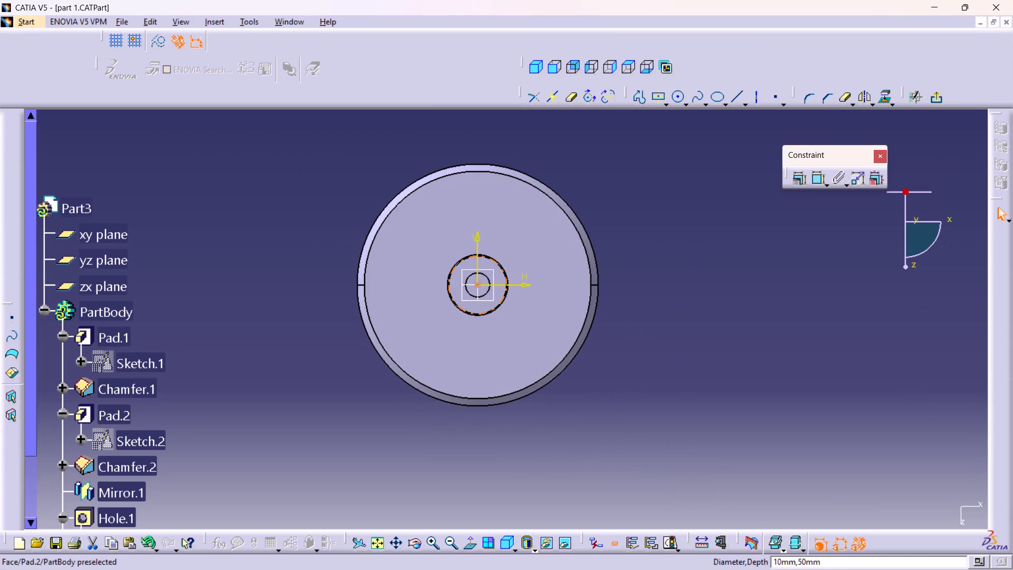
{"action": "left_click", "coordinate": [503, 272]}
{"action": "left_click", "coordinate": [773, 251]}
{"action": "double_click", "coordinate": [818, 178]}
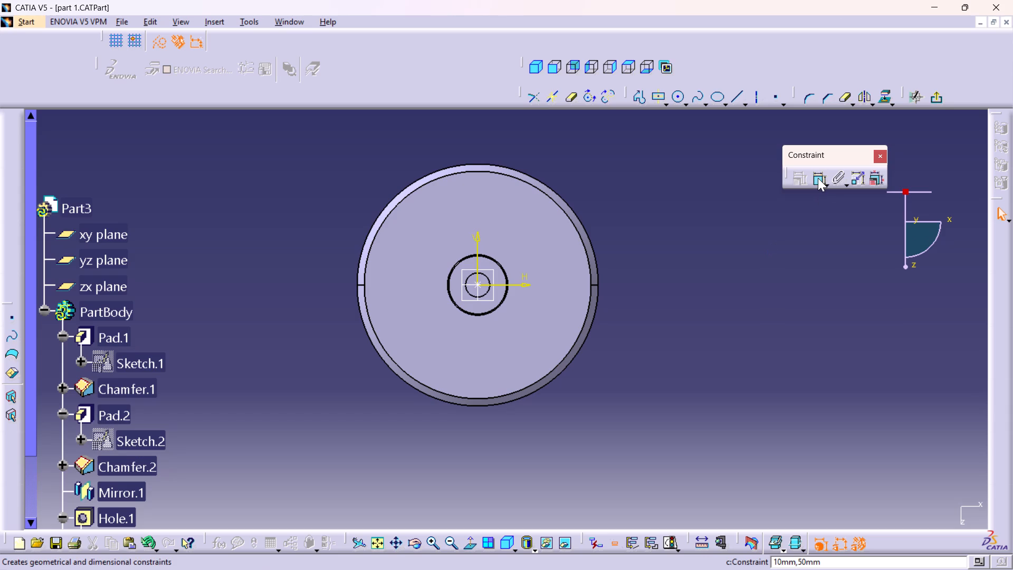
{"action": "left_click", "coordinate": [477, 286]}
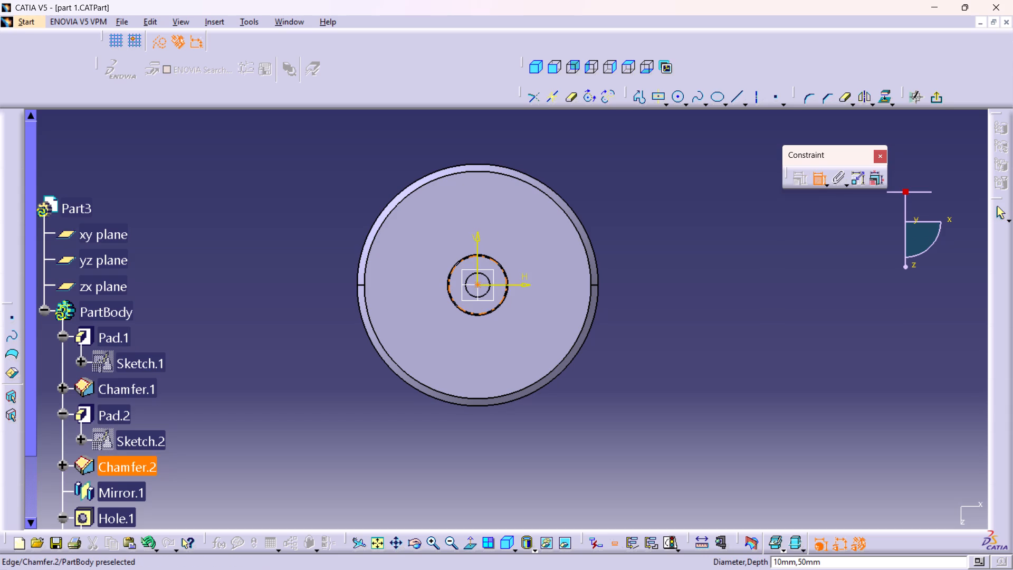
{"action": "left_click", "coordinate": [505, 274]}
{"action": "right_click", "coordinate": [552, 413]}
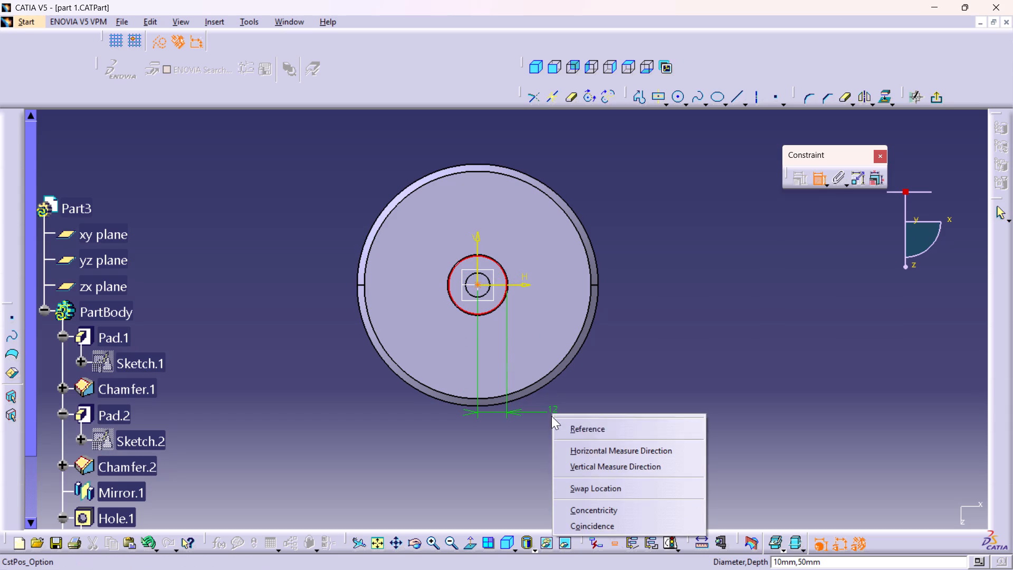
{"action": "left_click", "coordinate": [596, 505]}
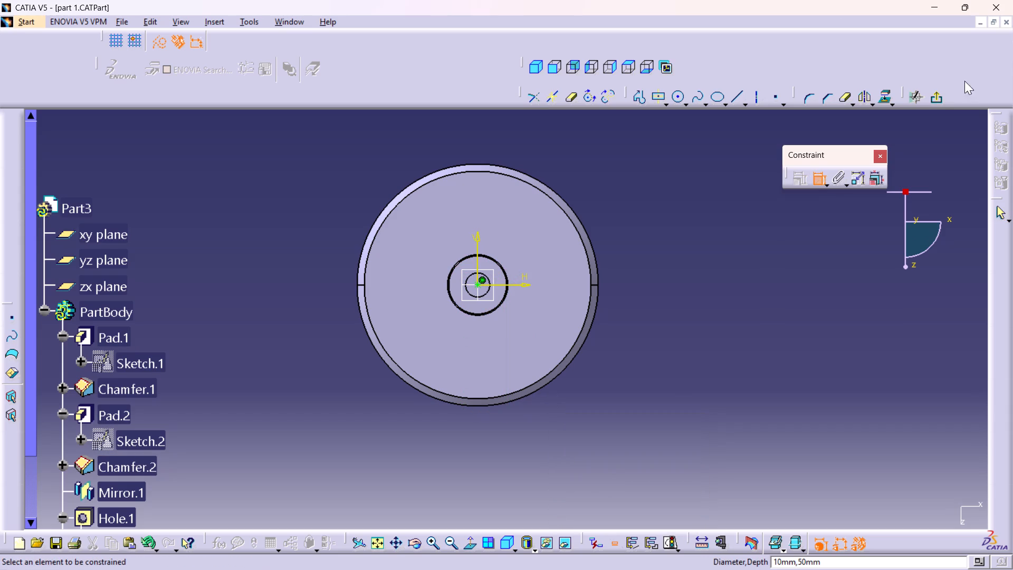
{"action": "left_click", "coordinate": [933, 102]}
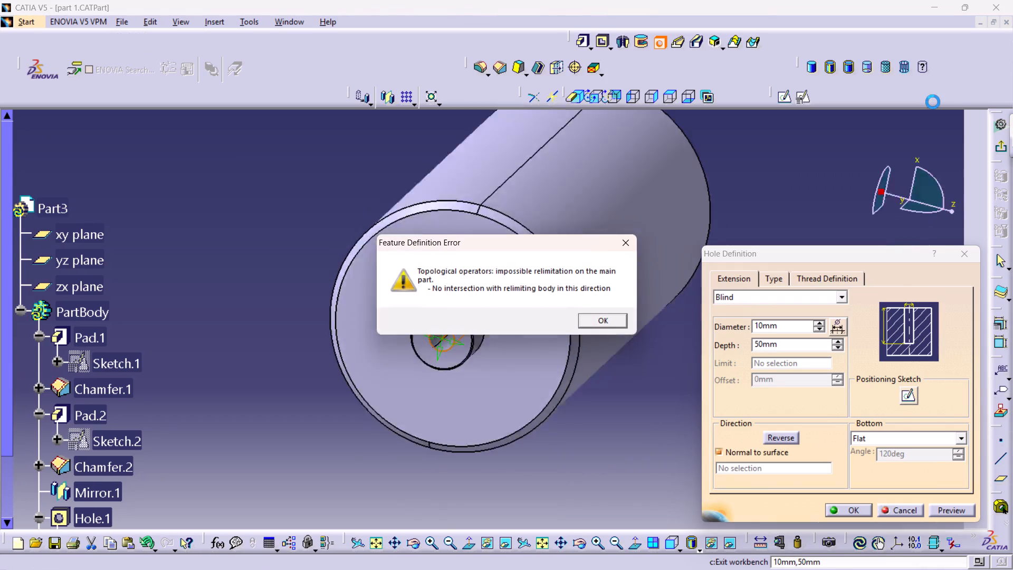
{"action": "left_click", "coordinate": [603, 323]}
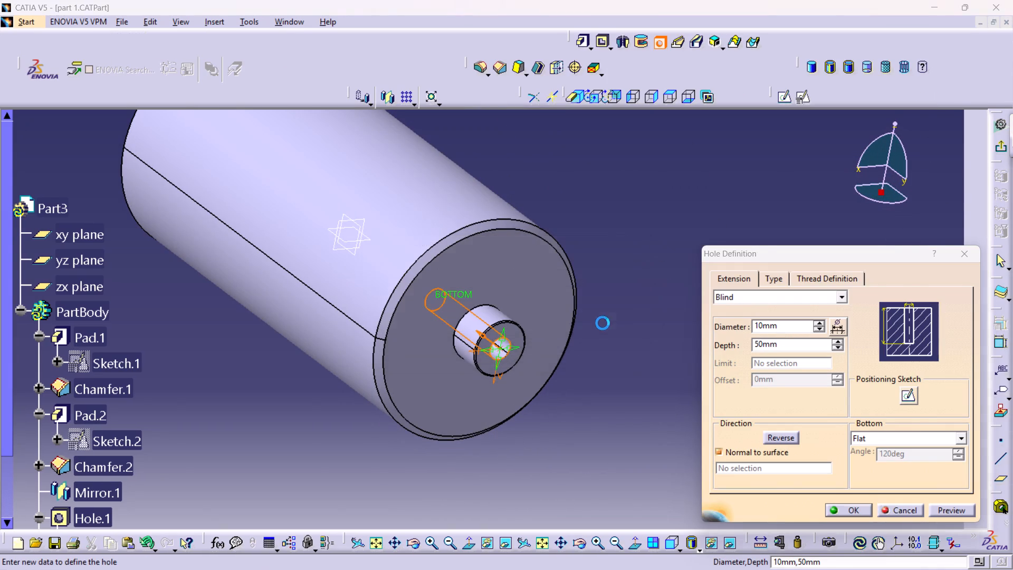
Create the second 10 mm diameter blind hole in the shaft stub with a V-Bottom and a depth of 59 mm.
{"action": "double_click", "coordinate": [785, 344]}
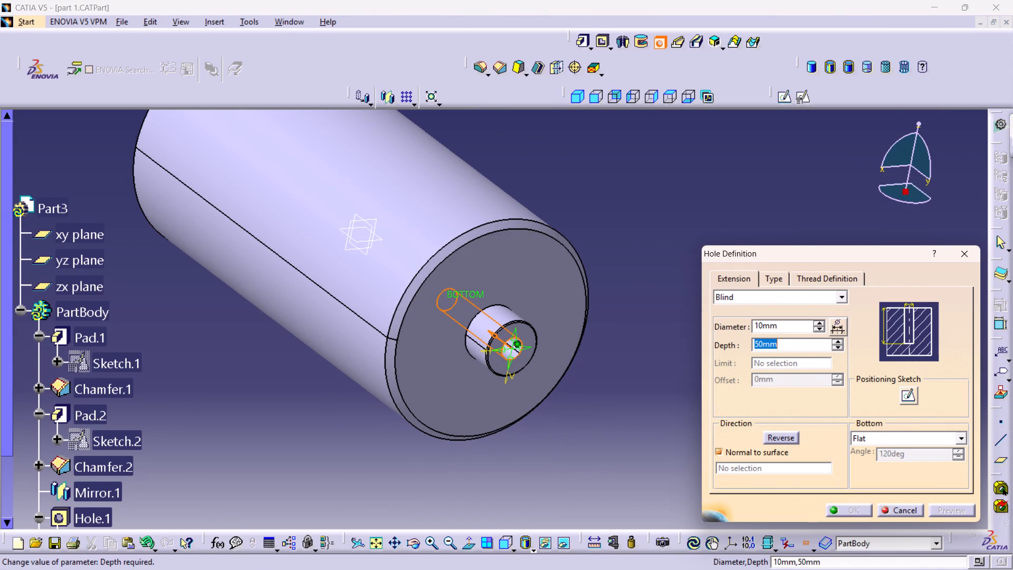
{"action": "type", "text": "59"}
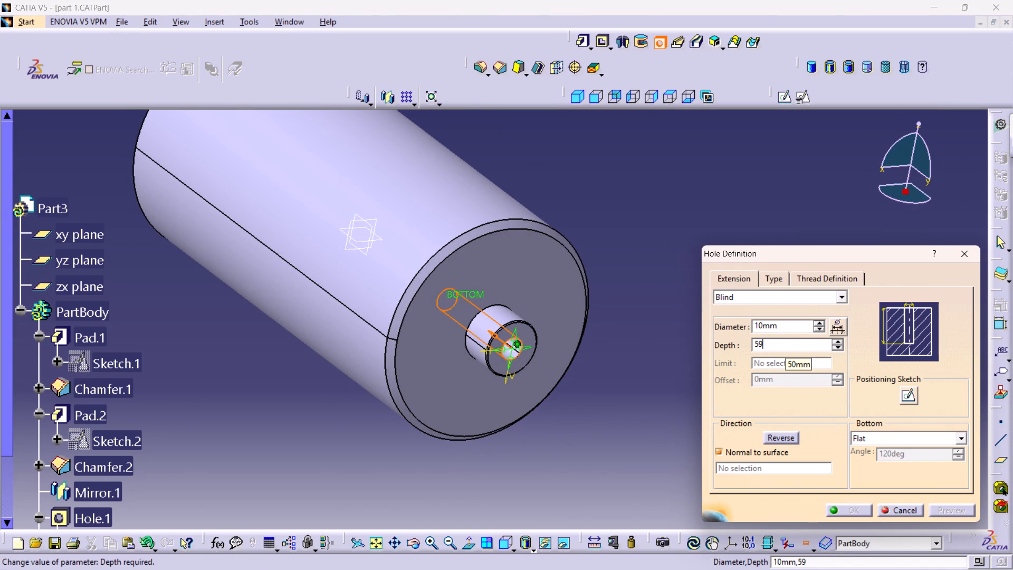
{"action": "left_click", "coordinate": [966, 436]}
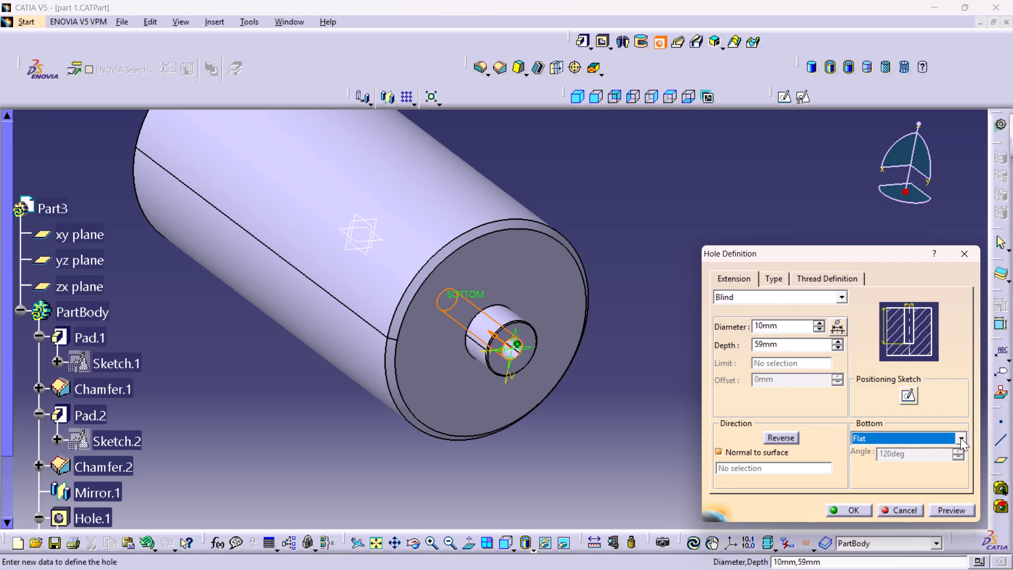
{"action": "left_click", "coordinate": [960, 438]}
{"action": "left_click", "coordinate": [872, 458]}
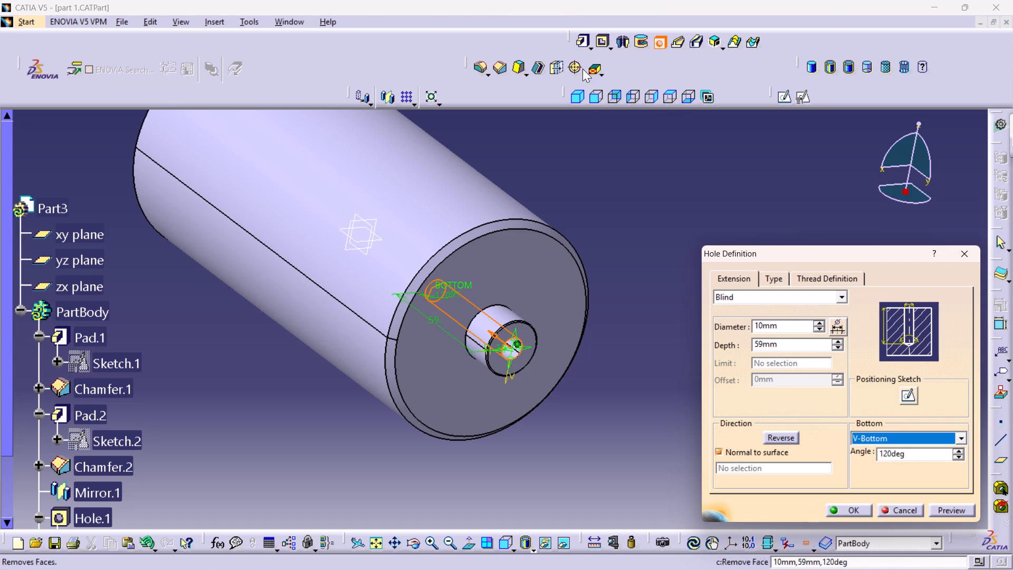
{"action": "left_click", "coordinate": [591, 98]}
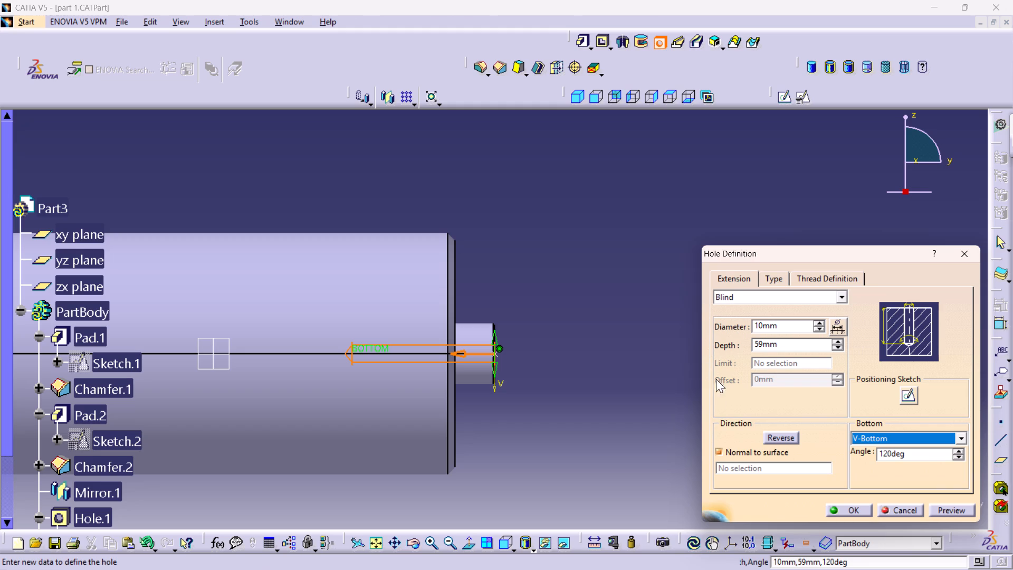
{"action": "left_click", "coordinate": [960, 510]}
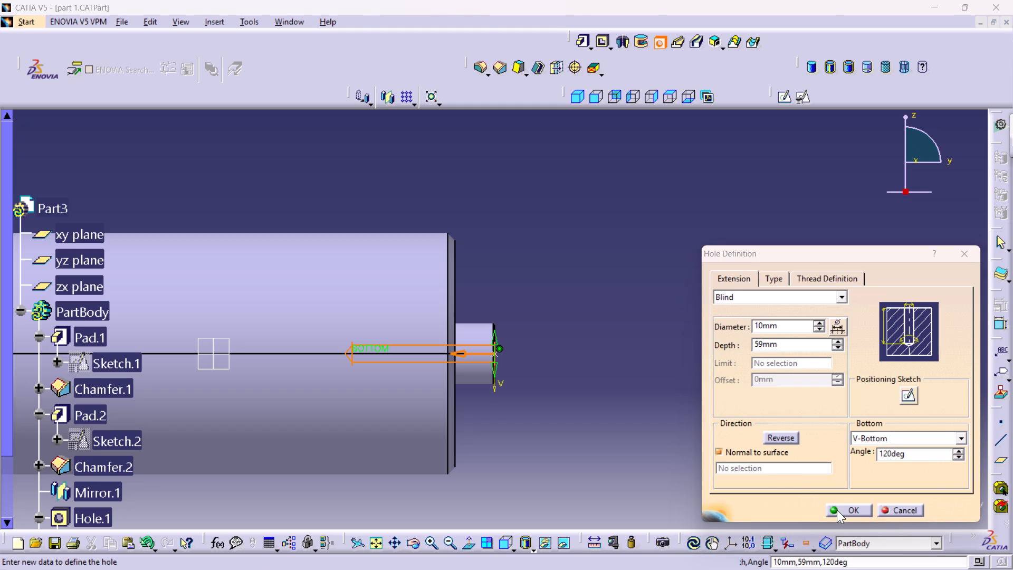
{"action": "left_click", "coordinate": [837, 510]}
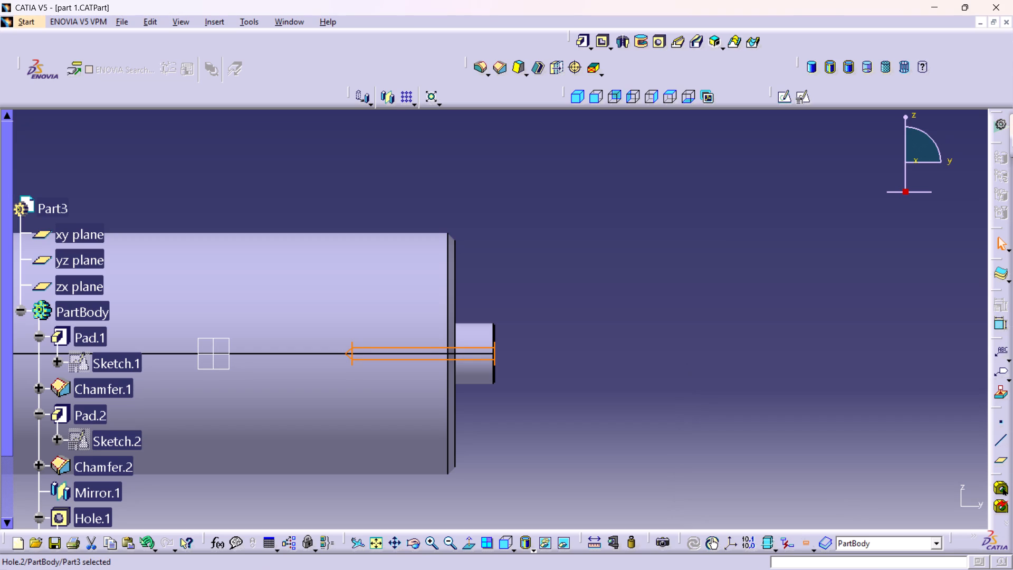
Examine both holes in the shaft stub, highlighting Hole.1 and Hole.2 in turn, and view Hole.2's bottom shape from the side.
{"action": "left_click", "coordinate": [579, 324]}
{"action": "middle_click_drag", "start_coordinate": [412, 427], "coordinate": [357, 412]}
{"action": "right_click_drag", "start_coordinate": [411, 427], "coordinate": [357, 412]}
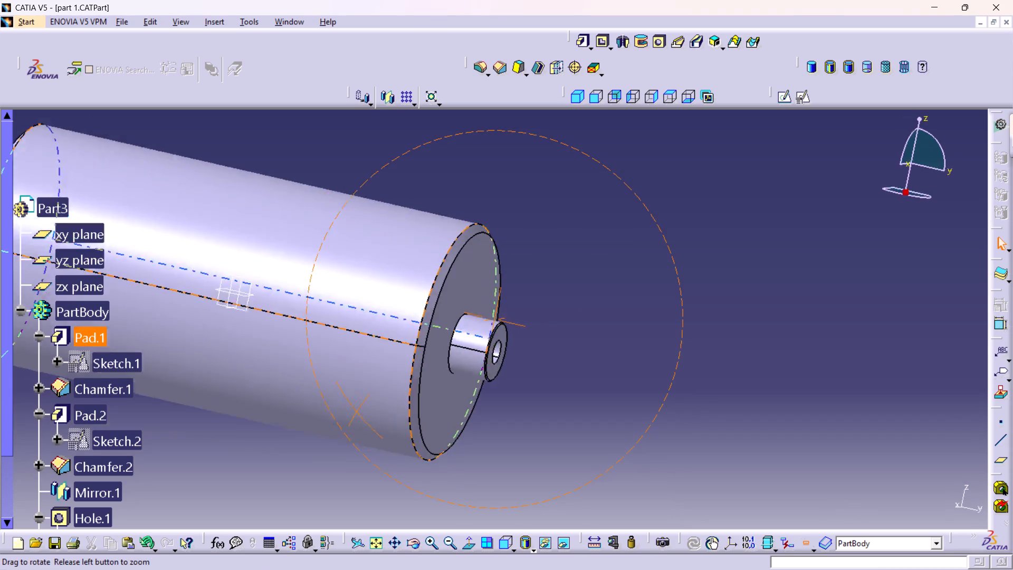
{"action": "right_click_drag", "start_coordinate": [357, 412], "coordinate": [320, 395]}
{"action": "middle_click_drag", "start_coordinate": [357, 412], "coordinate": [320, 395]}
{"action": "scroll", "coordinate": [116, 435], "scroll_direction": "down", "scroll_amount": 2}
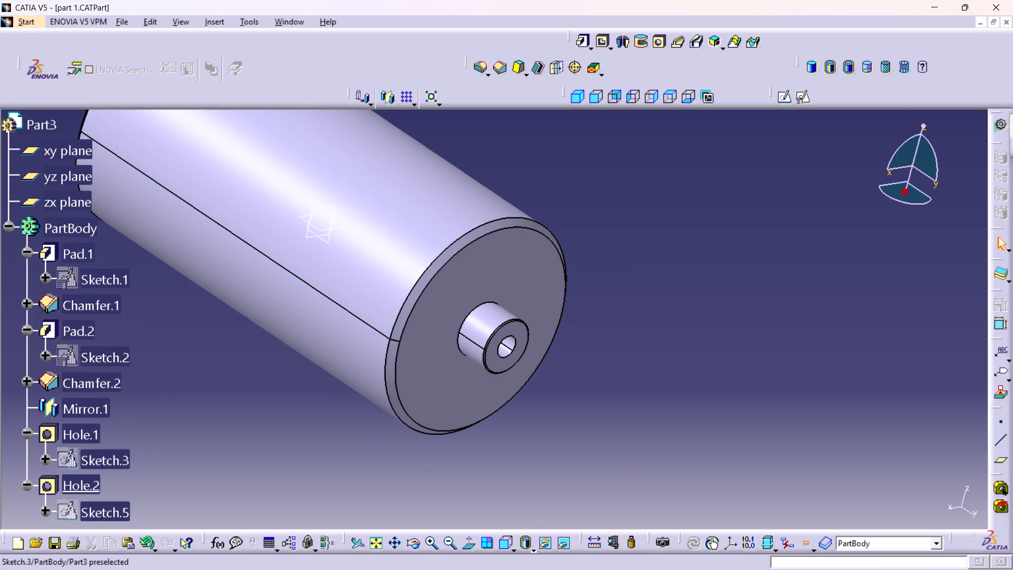
{"action": "left_click", "coordinate": [503, 350]}
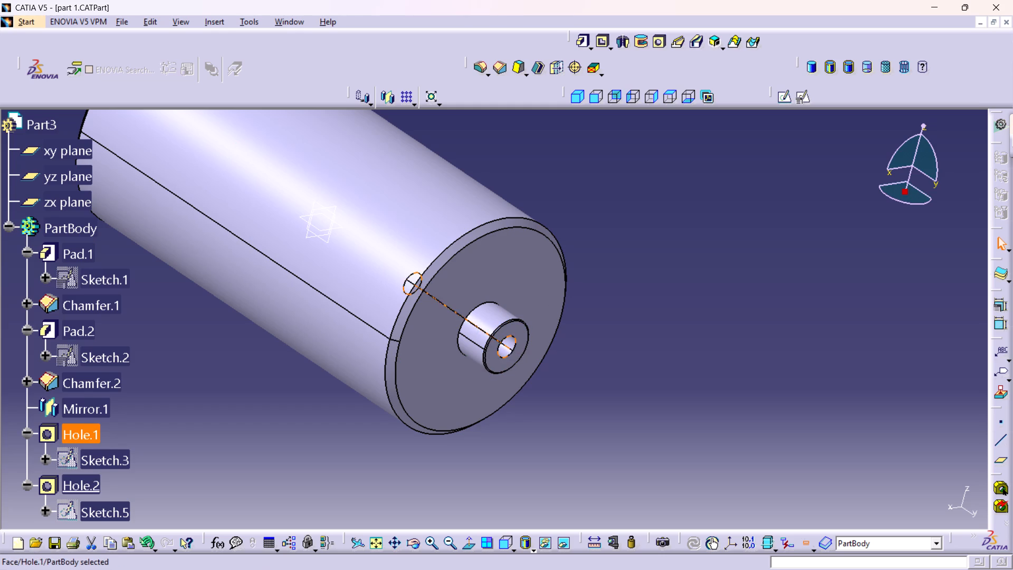
{"action": "left_click", "coordinate": [357, 493]}
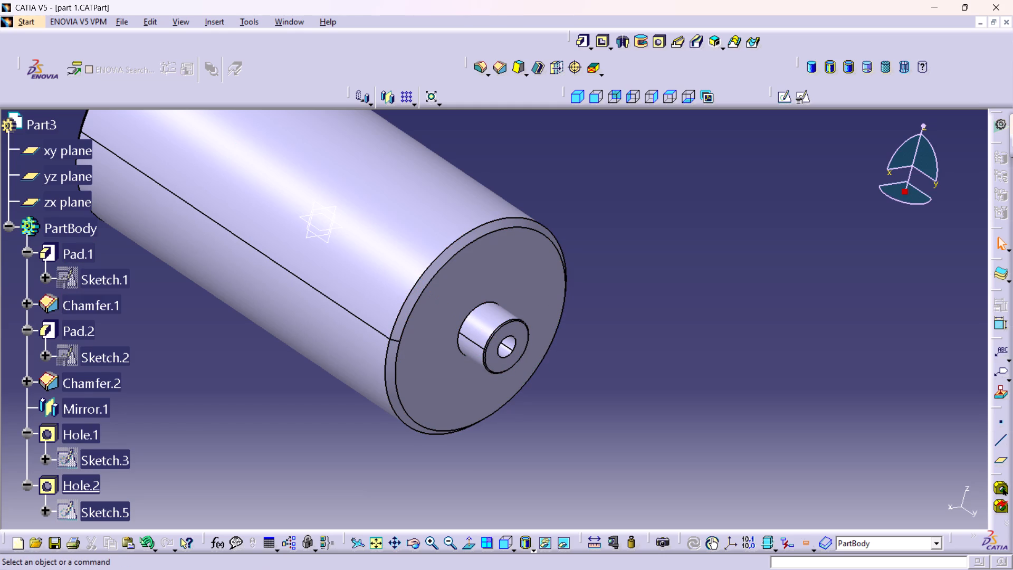
{"action": "left_click", "coordinate": [72, 489]}
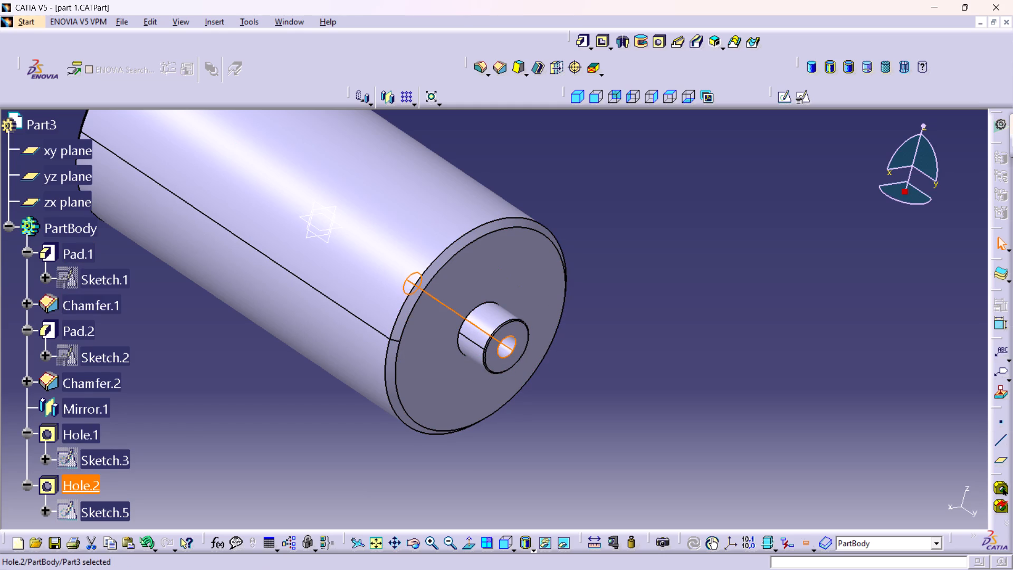
{"action": "left_click", "coordinate": [596, 102]}
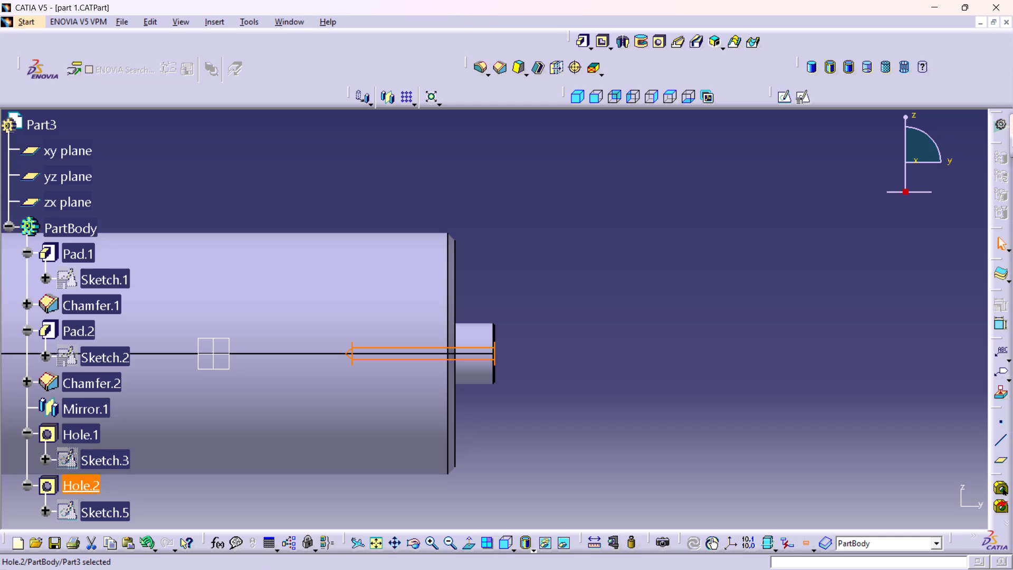
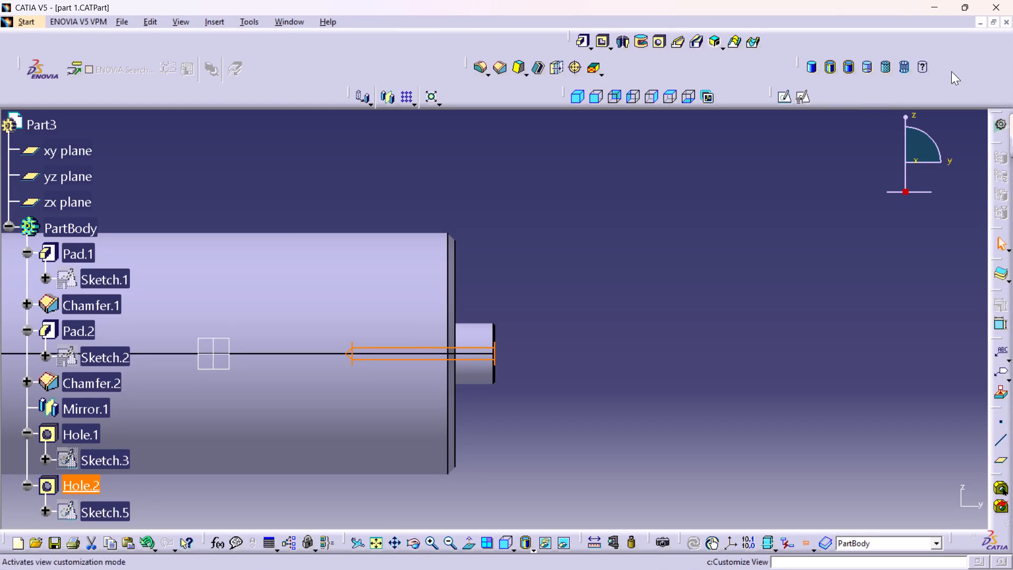
Deselect Hole.2 and view the whole roller from the side and in isometric view.
{"action": "middle_click_drag", "start_coordinate": [648, 344], "coordinate": [659, 337]}
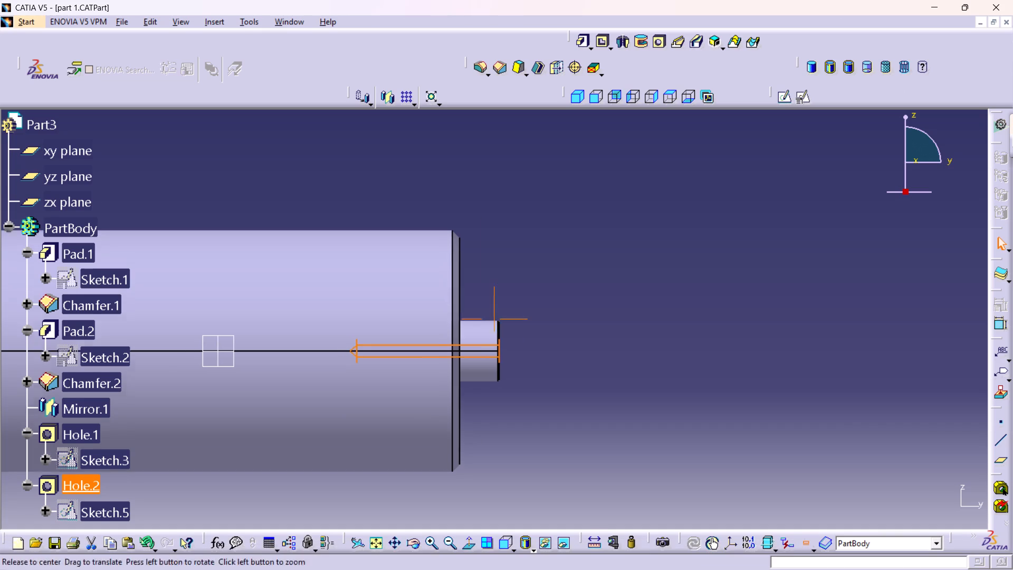
{"action": "middle_click_drag", "start_coordinate": [659, 337], "coordinate": [705, 332]}
{"action": "right_click", "coordinate": [690, 299]}
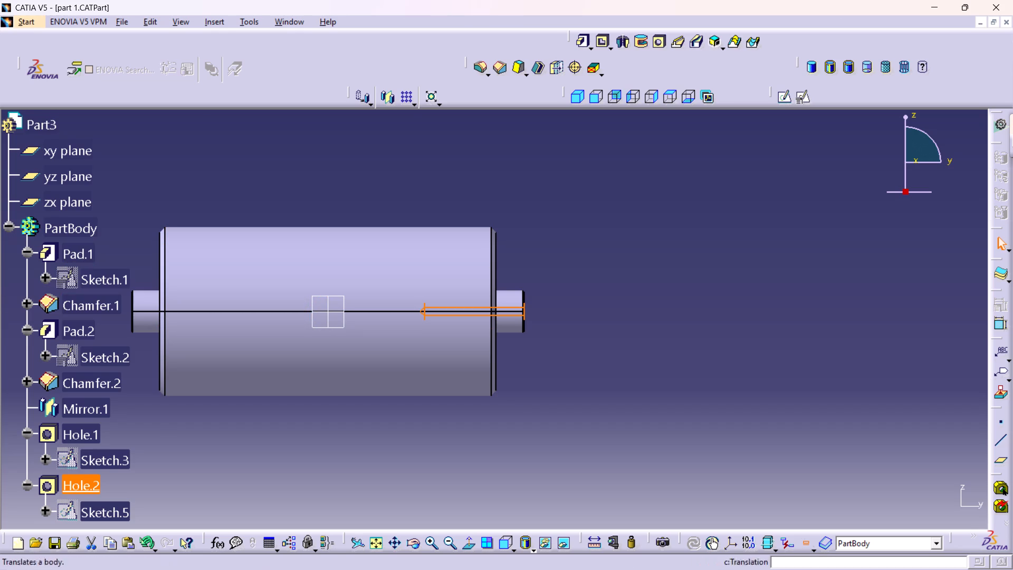
{"action": "left_click", "coordinate": [566, 408]}
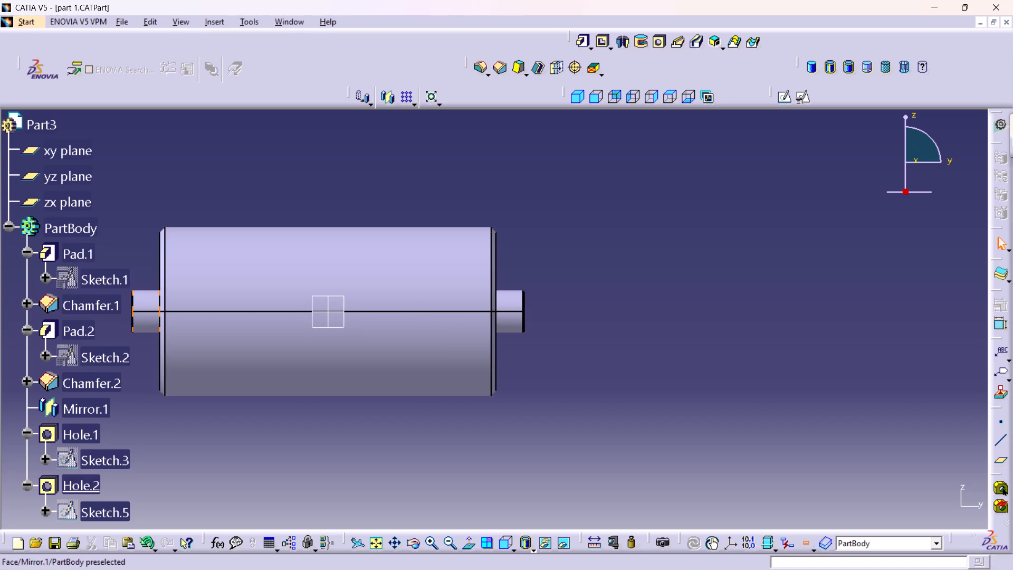
{"action": "scroll", "coordinate": [120, 297], "scroll_direction": "down", "scroll_amount": 1}
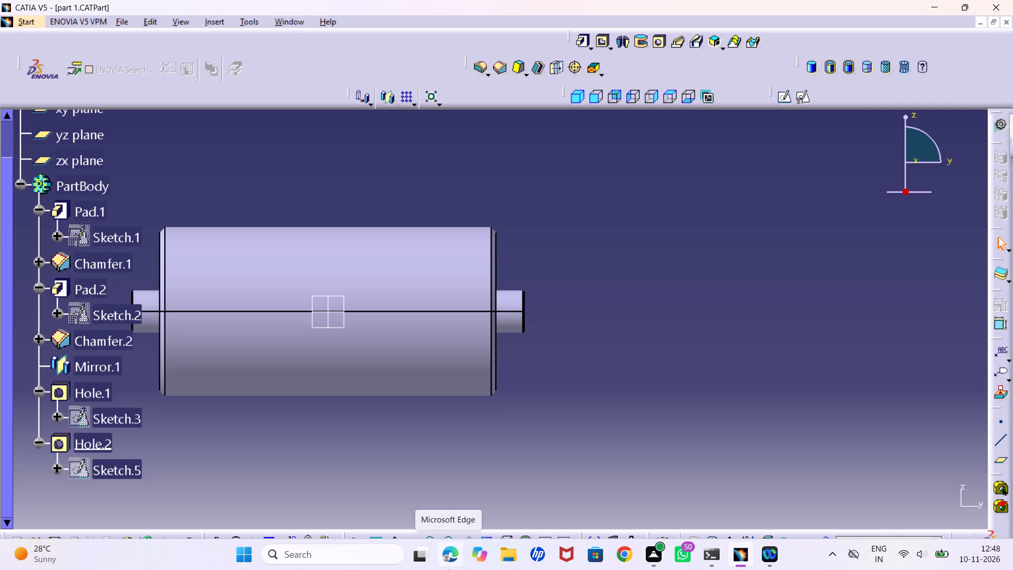
{"action": "middle_click_drag", "start_coordinate": [312, 473], "coordinate": [353, 467]}
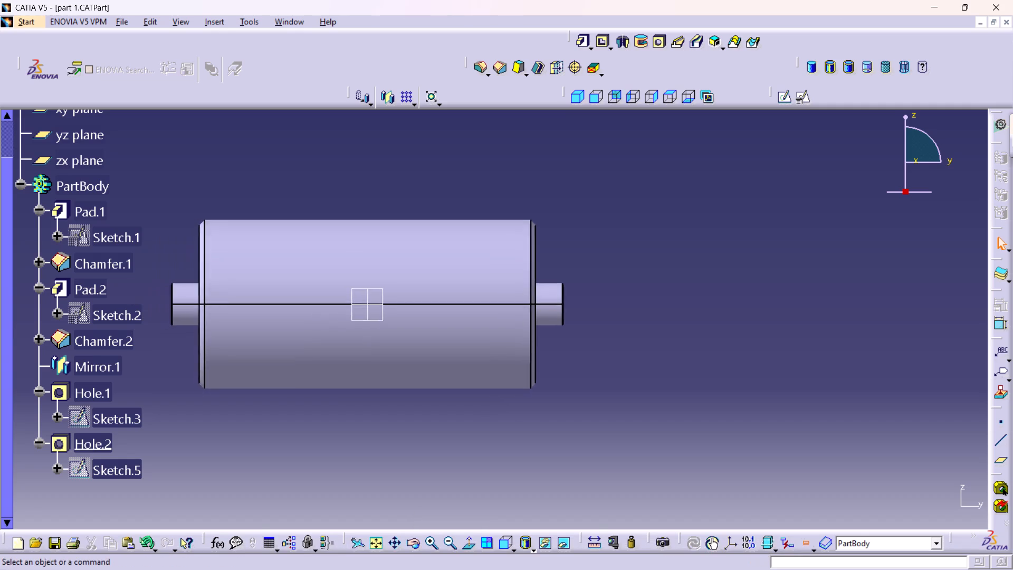
{"action": "middle_click_drag", "start_coordinate": [353, 467], "coordinate": [436, 480]}
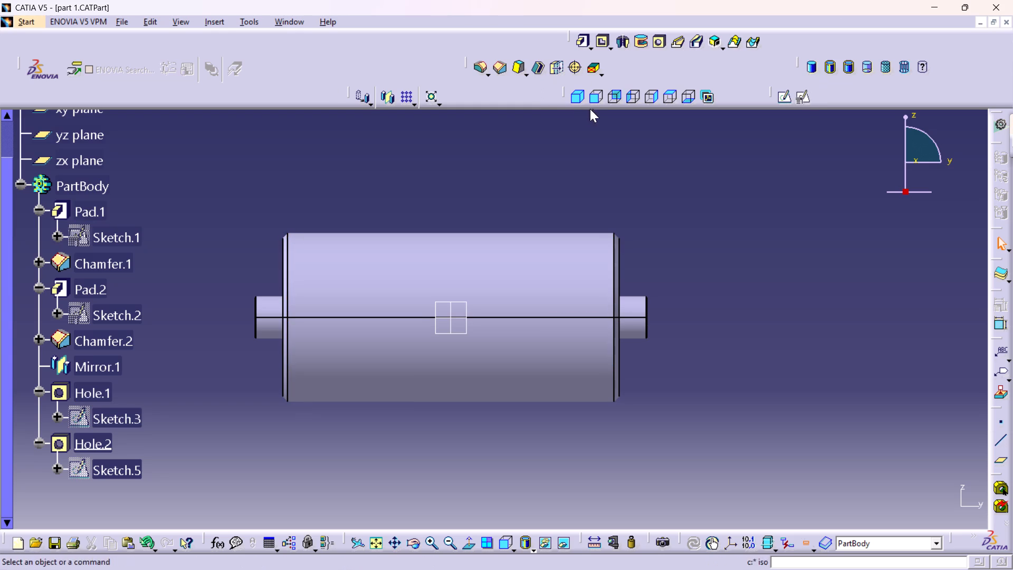
{"action": "left_click", "coordinate": [577, 97]}
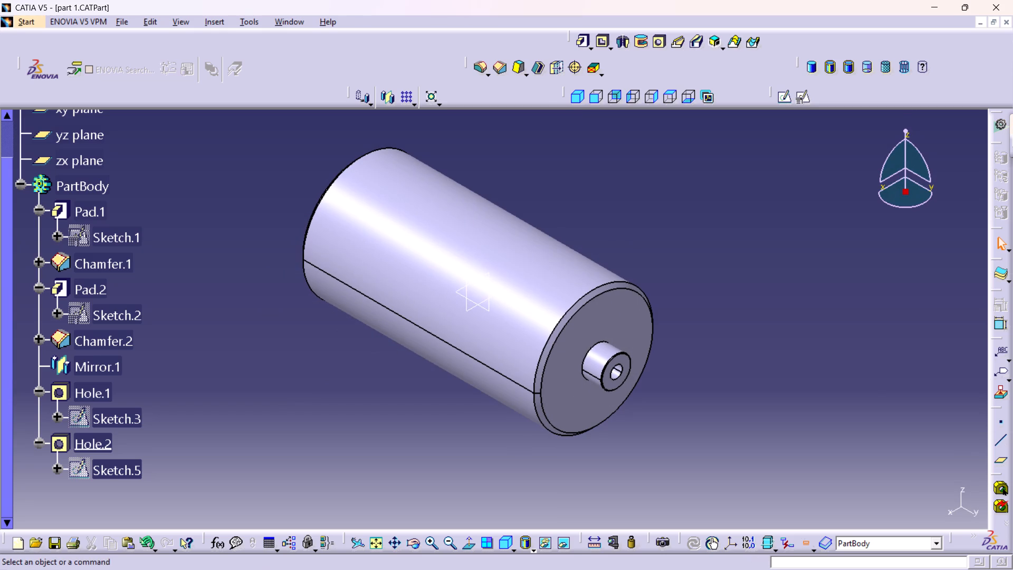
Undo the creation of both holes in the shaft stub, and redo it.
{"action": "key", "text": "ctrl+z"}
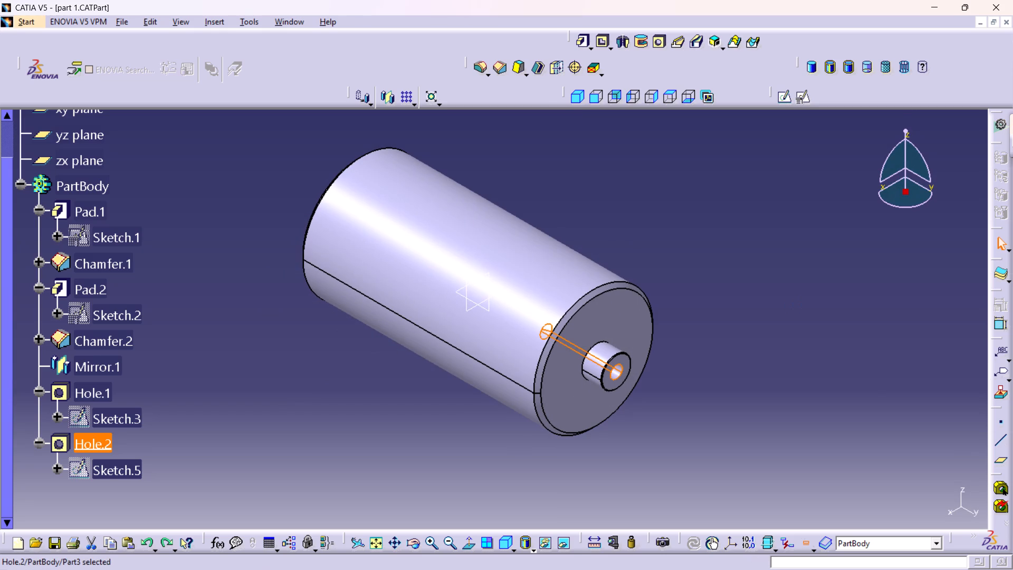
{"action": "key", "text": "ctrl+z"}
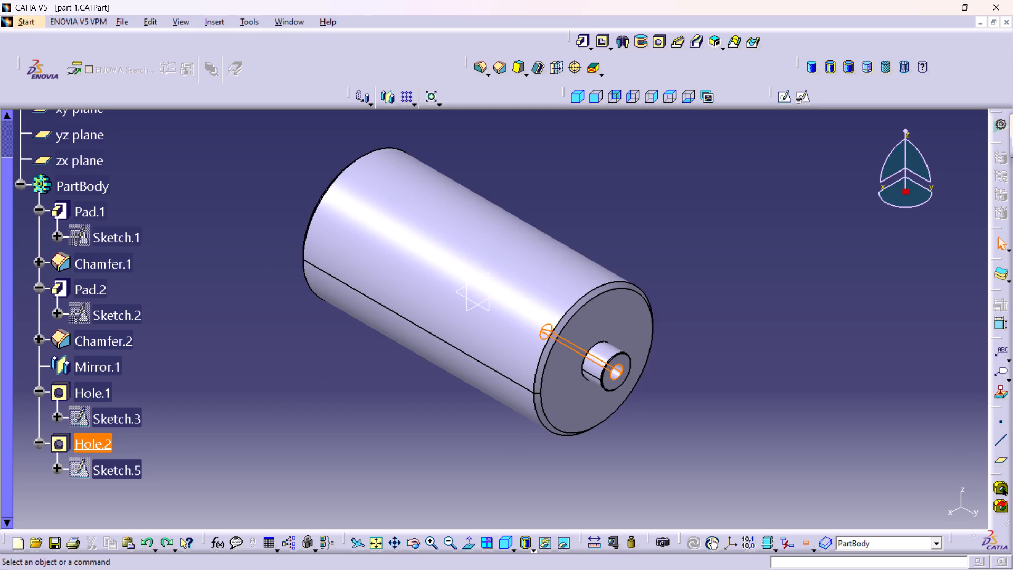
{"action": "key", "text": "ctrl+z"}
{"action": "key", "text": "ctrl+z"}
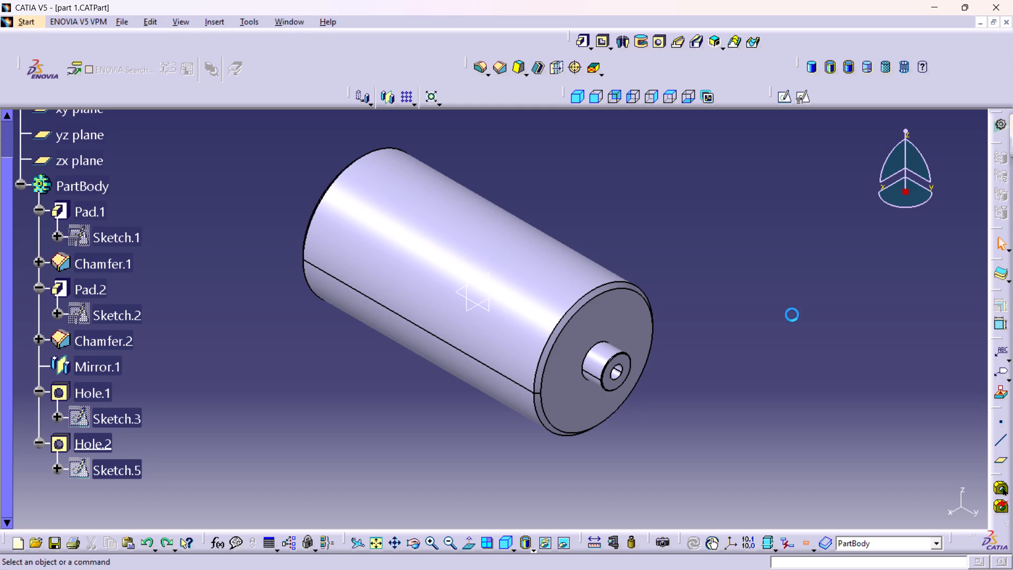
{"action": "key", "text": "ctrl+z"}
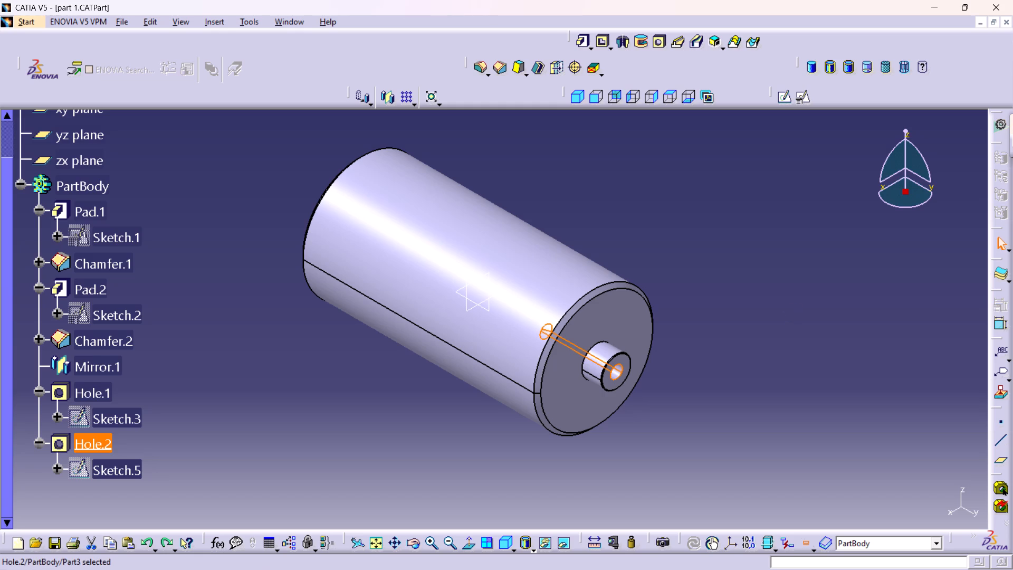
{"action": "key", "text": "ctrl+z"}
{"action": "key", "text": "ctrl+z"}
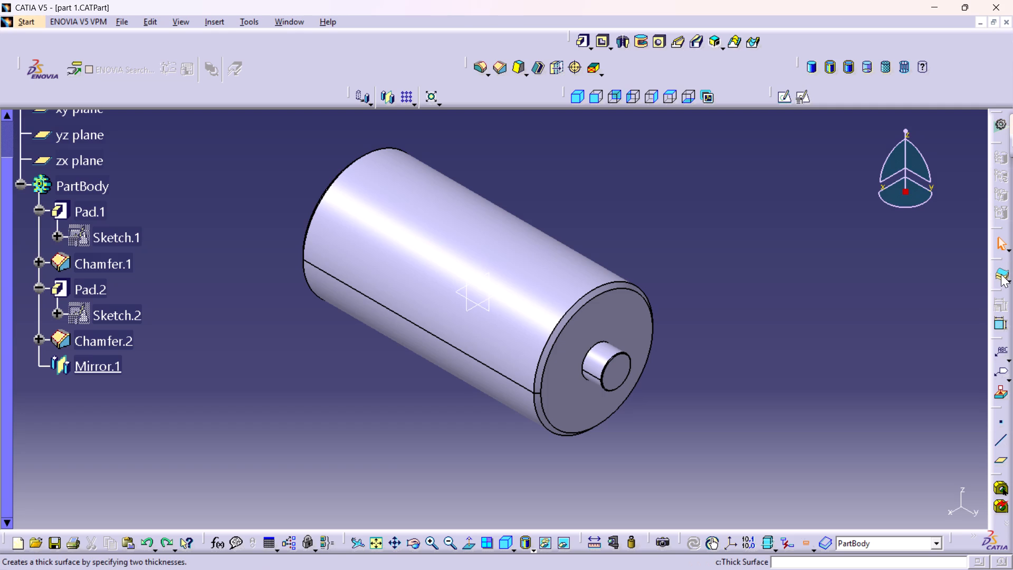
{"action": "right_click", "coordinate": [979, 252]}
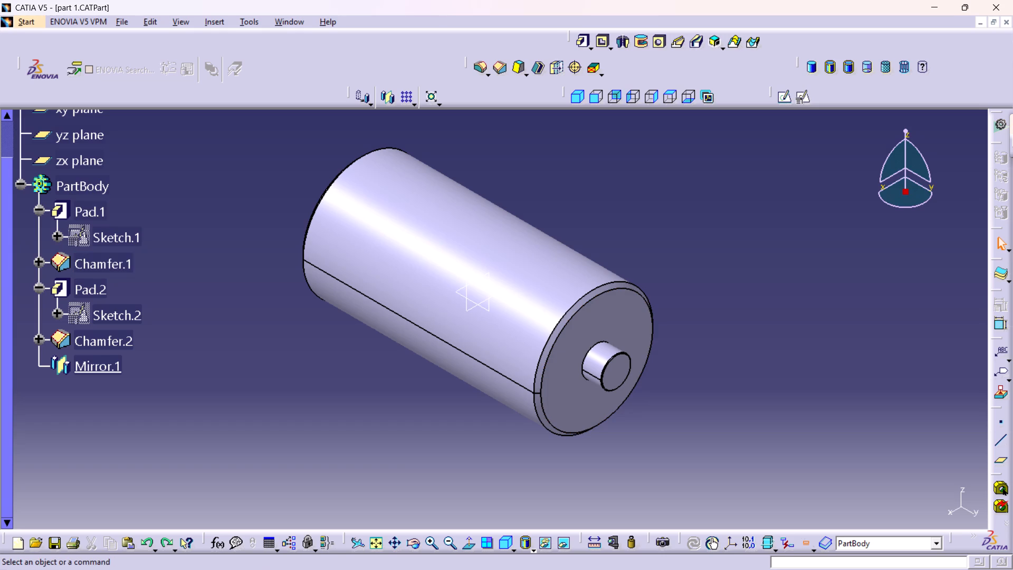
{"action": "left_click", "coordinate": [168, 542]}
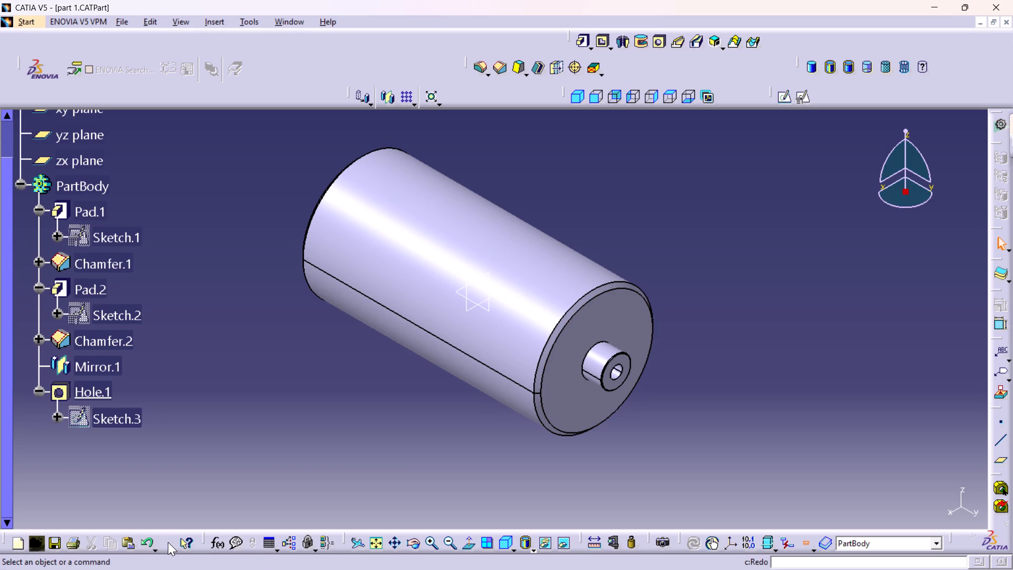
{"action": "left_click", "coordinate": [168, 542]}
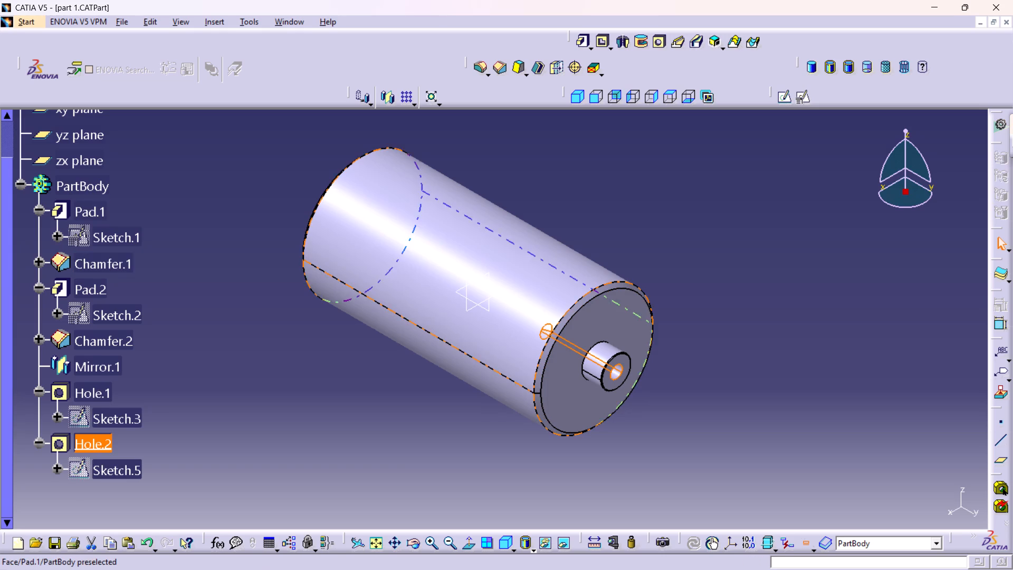
Examine Hole.1 and Hole.2 from the front view and check Hole.2's definition without changing it.
{"action": "middle_click_drag", "start_coordinate": [528, 454], "coordinate": [622, 397]}
{"action": "right_click_drag", "start_coordinate": [528, 454], "coordinate": [622, 397]}
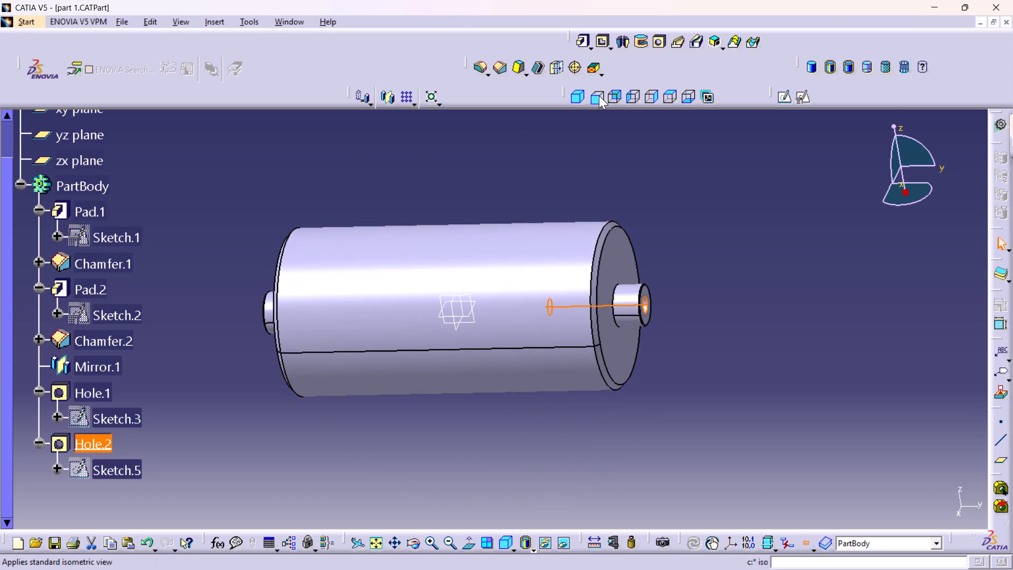
{"action": "left_click", "coordinate": [599, 96]}
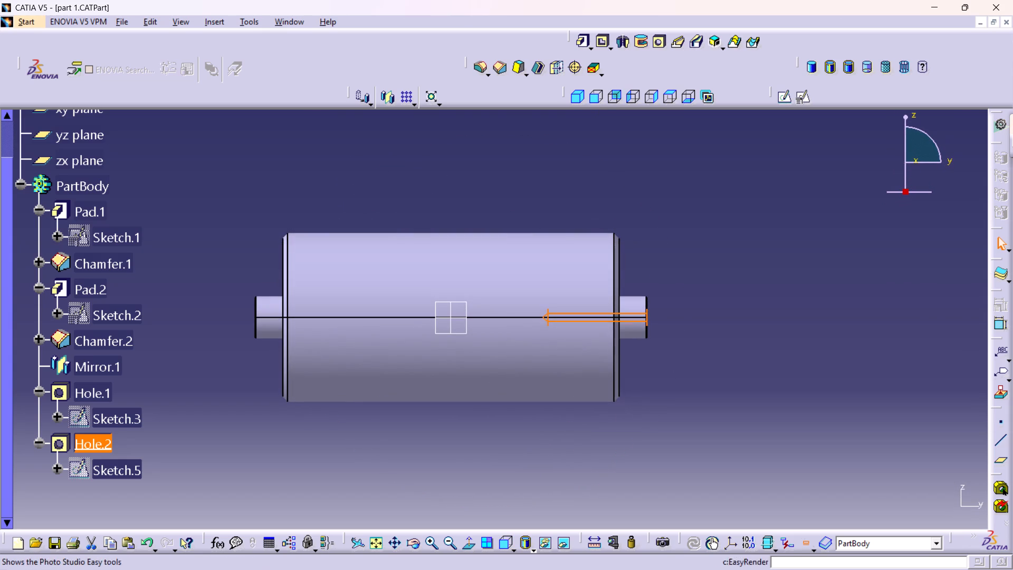
{"action": "middle_click_drag", "start_coordinate": [680, 371], "coordinate": [678, 320]}
{"action": "right_click", "coordinate": [680, 371]}
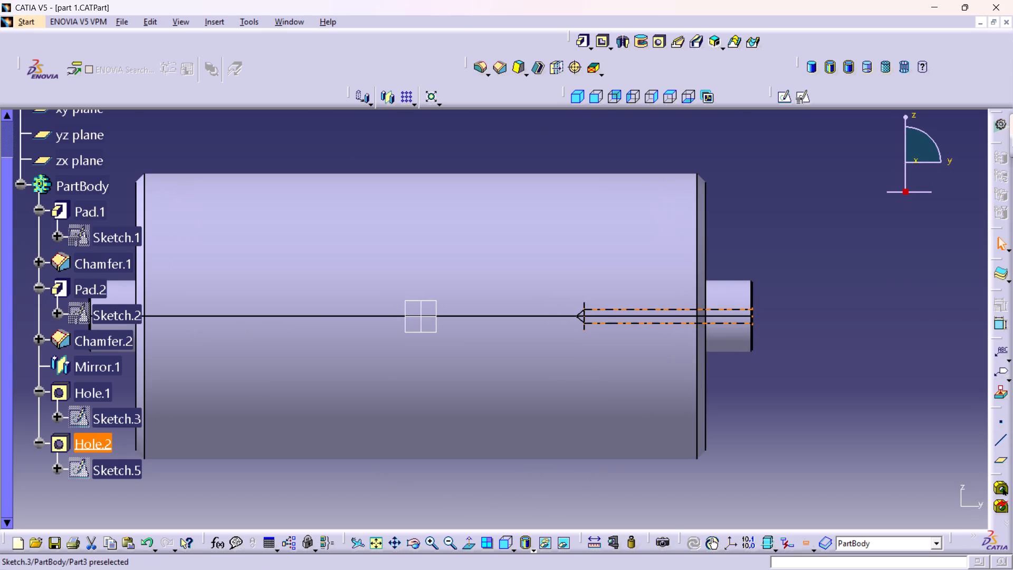
{"action": "left_click", "coordinate": [101, 444]}
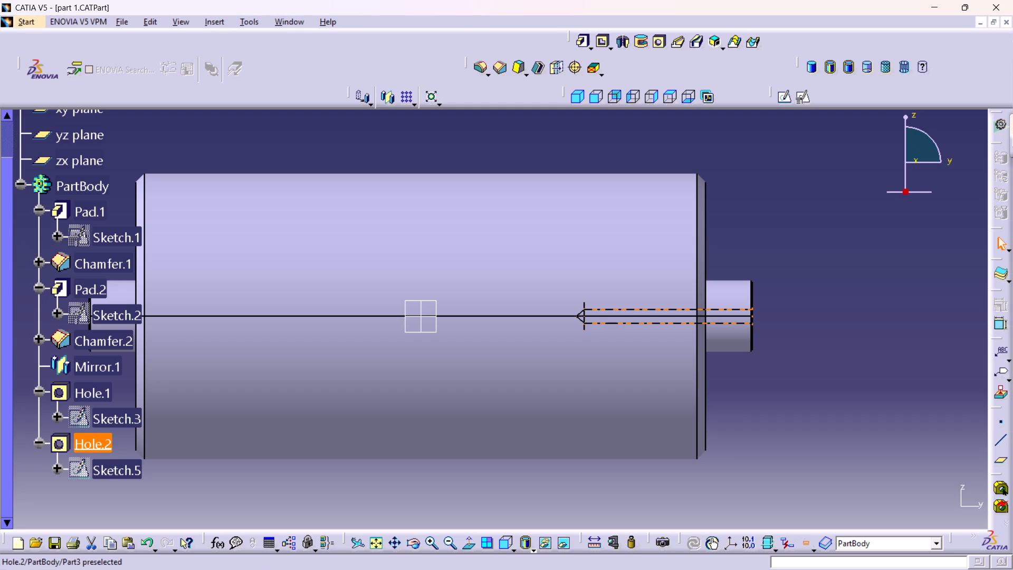
{"action": "right_click", "coordinate": [95, 387]}
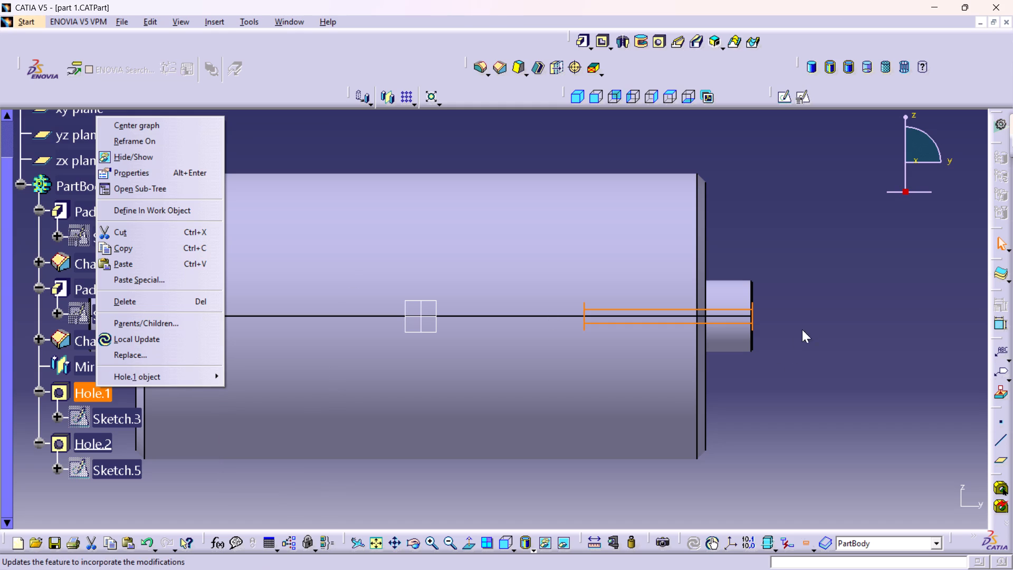
{"action": "left_click", "coordinate": [816, 429]}
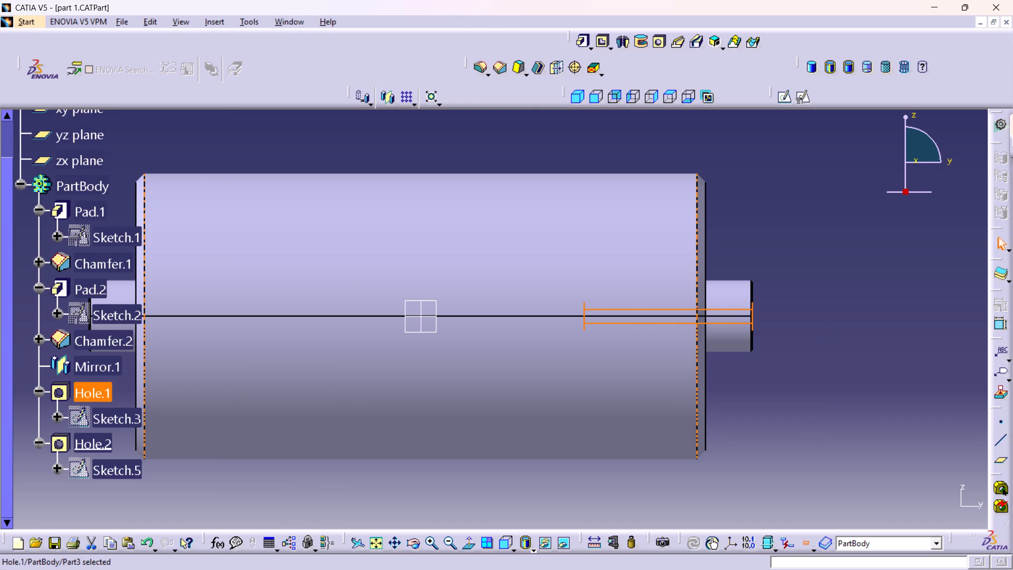
{"action": "double_click", "coordinate": [88, 439]}
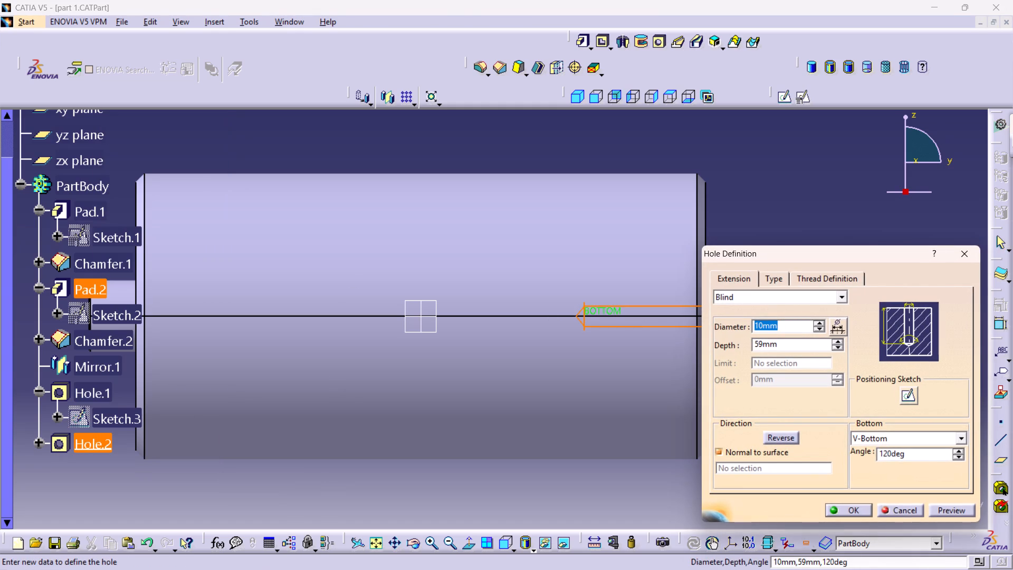
{"action": "left_click", "coordinate": [968, 246]}
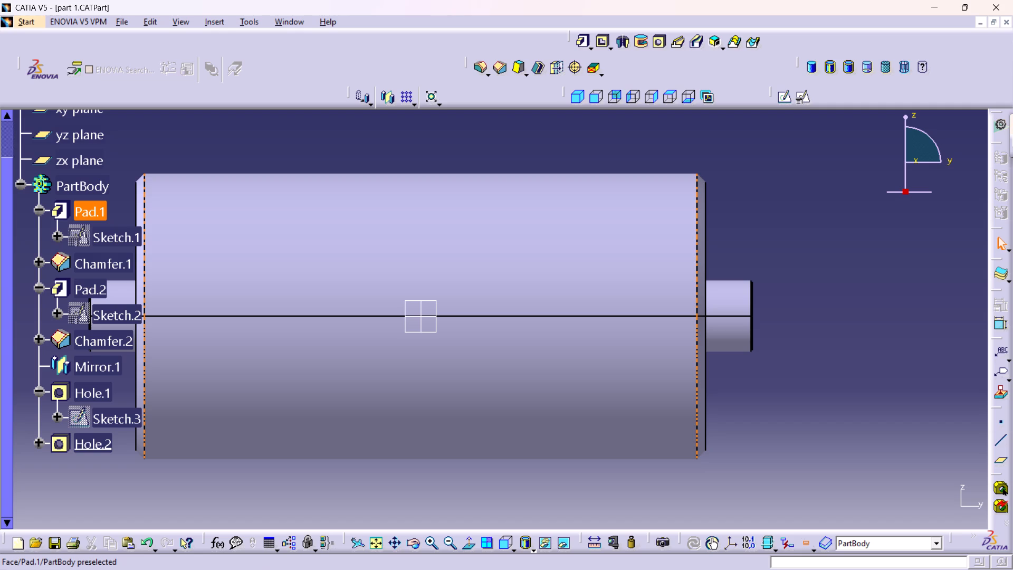
Mirror Hole.1 and Hole.2 together about the zx plane to the opposite shaft stub.
{"action": "left_click", "coordinate": [94, 392]}
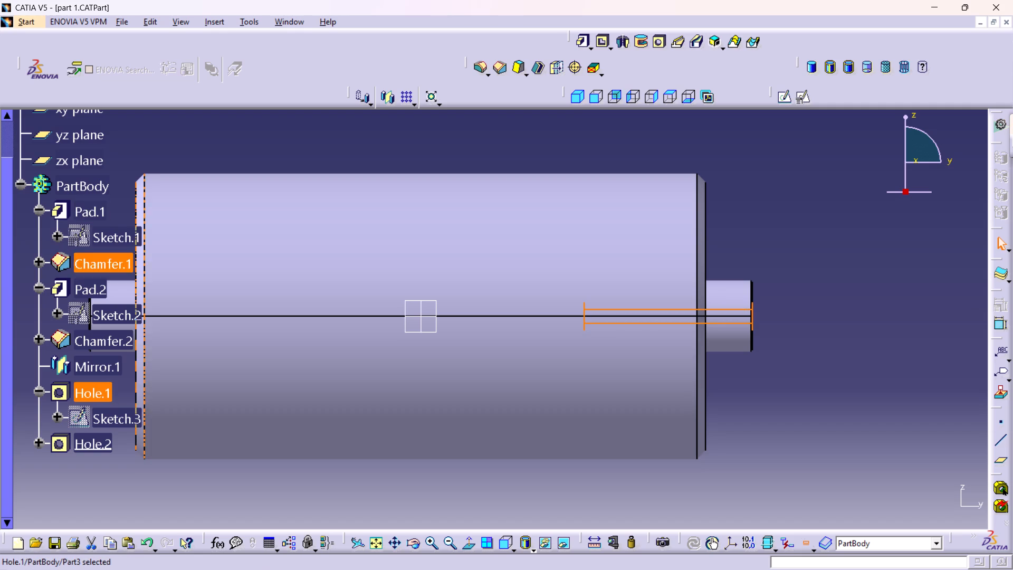
{"action": "left_click", "coordinate": [99, 442], "text": "ctrl"}
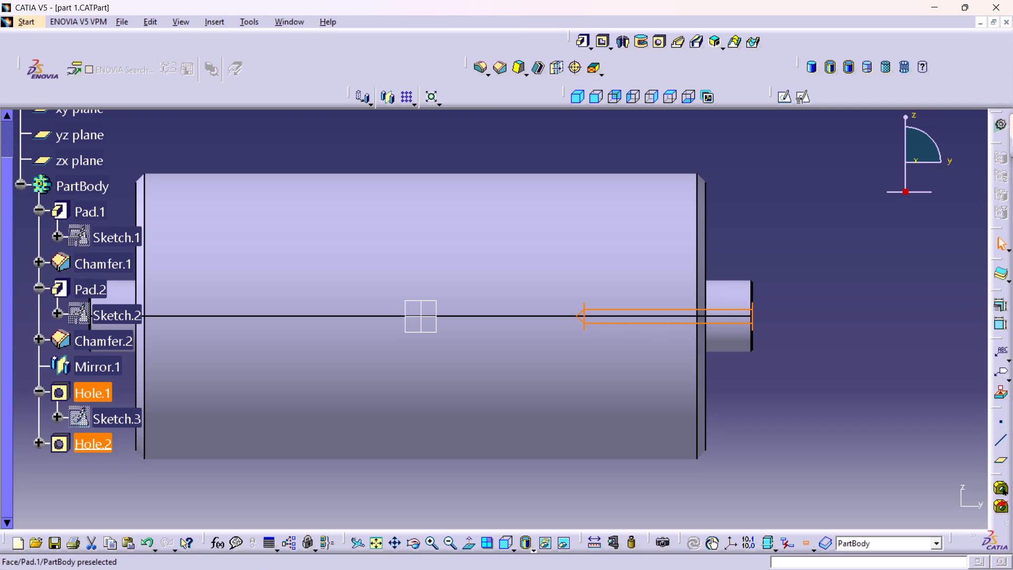
{"action": "left_click", "coordinate": [393, 93]}
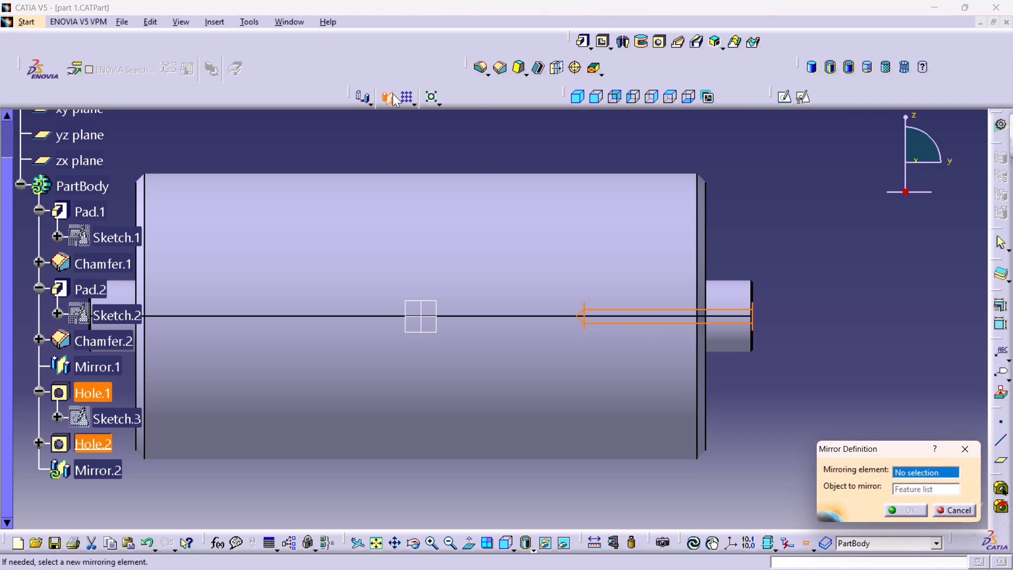
{"action": "left_click", "coordinate": [421, 322]}
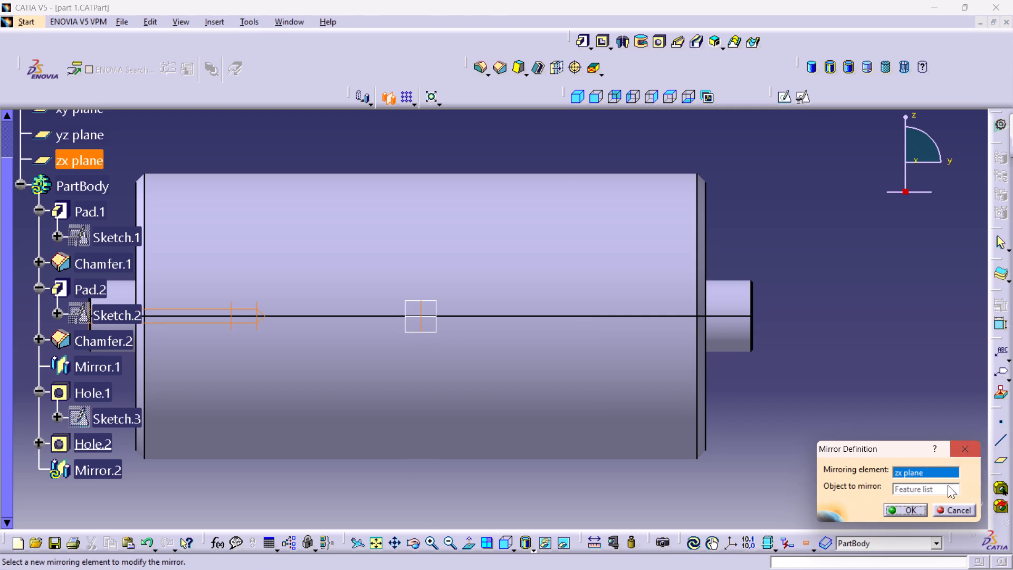
{"action": "left_click", "coordinate": [909, 511]}
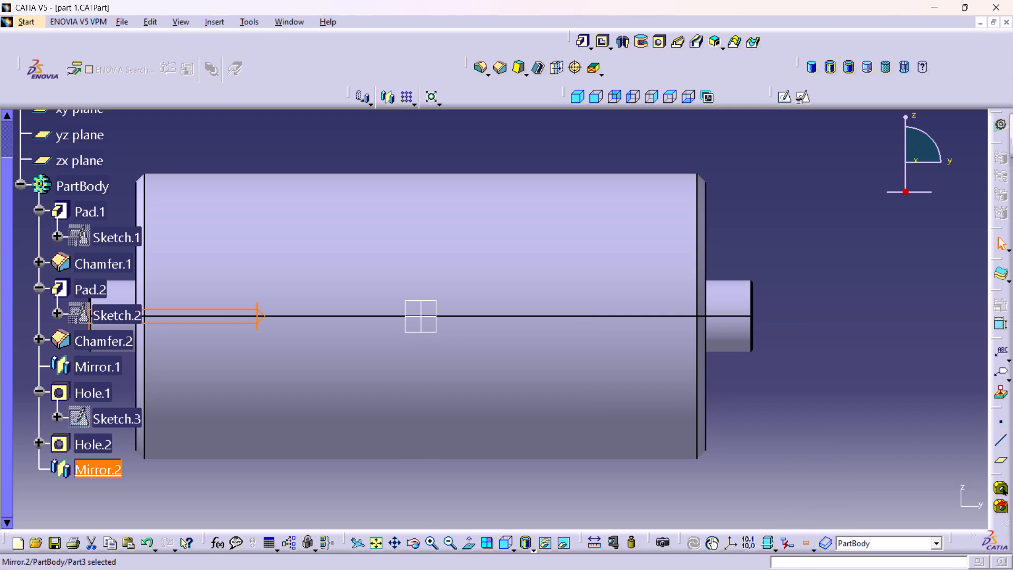
{"action": "left_click", "coordinate": [774, 452]}
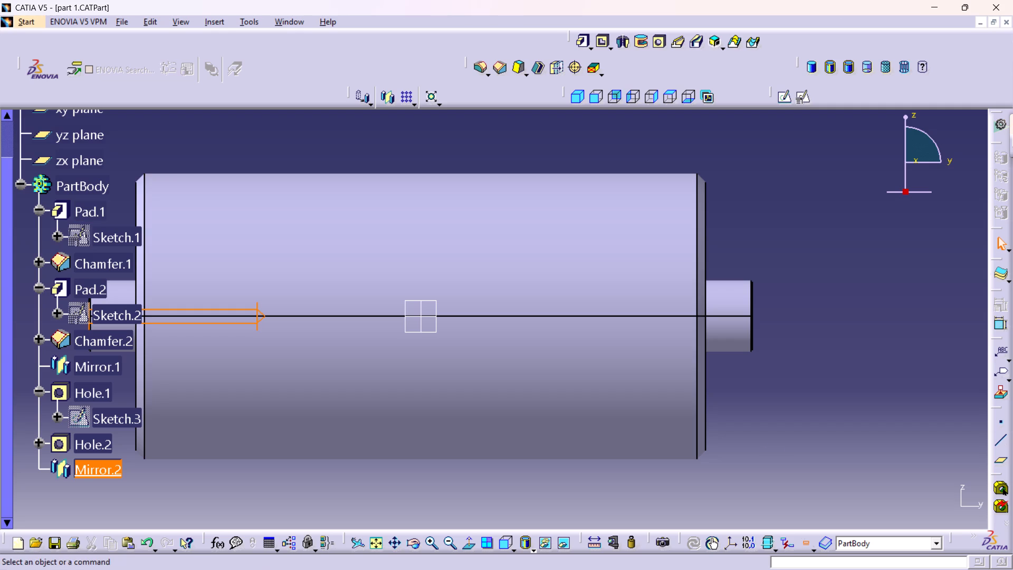
Examine the finished roller from the side and in isometric view, with a close look at the shaft stub's hole opening.
{"action": "middle_click_drag", "start_coordinate": [523, 396], "coordinate": [532, 433]}
{"action": "right_click", "coordinate": [523, 396]}
{"action": "middle_click_drag", "start_coordinate": [514, 410], "coordinate": [560, 407]}
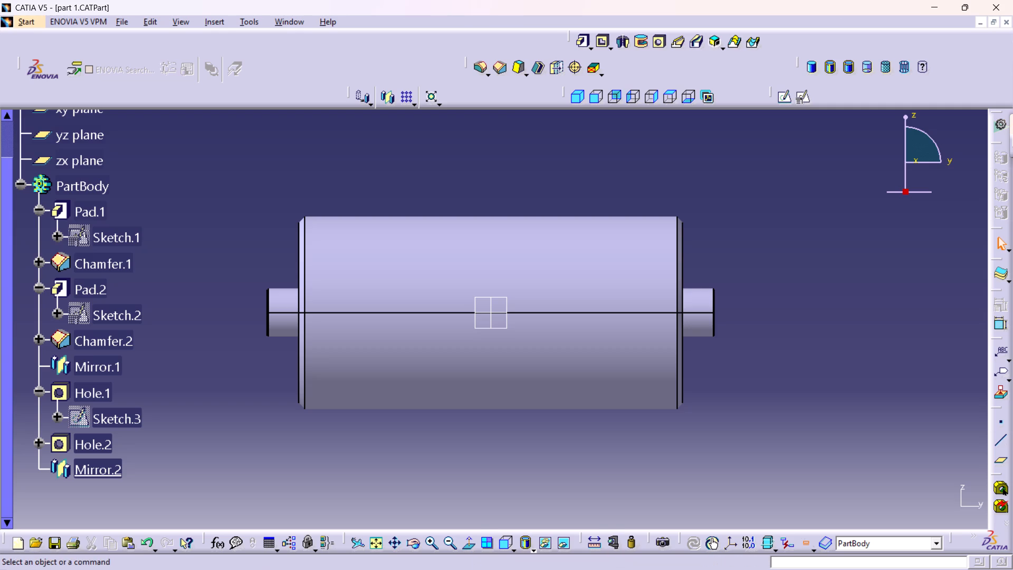
{"action": "middle_click_drag", "start_coordinate": [770, 372], "coordinate": [622, 373]}
{"action": "right_click_drag", "start_coordinate": [770, 372], "coordinate": [623, 373]}
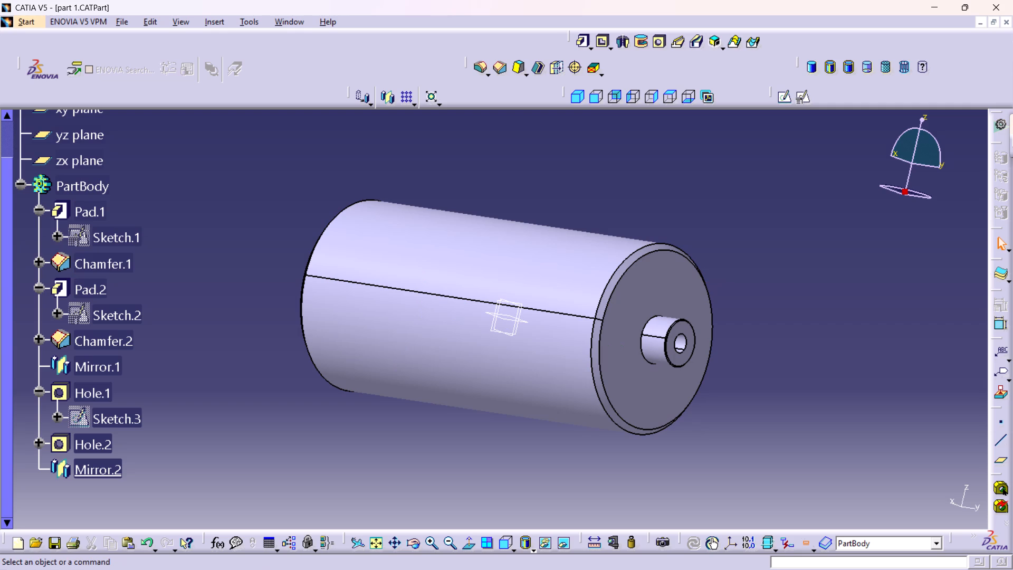
{"action": "left_click", "coordinate": [579, 97]}
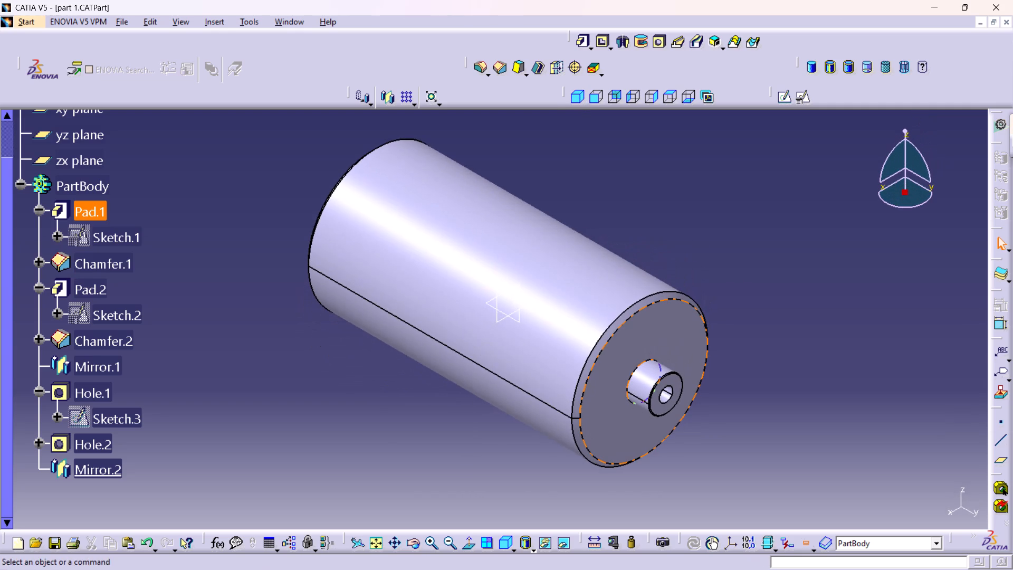
{"action": "middle_click_drag", "start_coordinate": [648, 433], "coordinate": [633, 384]}
{"action": "right_click", "coordinate": [648, 433]}
{"action": "middle_click_drag", "start_coordinate": [657, 396], "coordinate": [493, 337]}
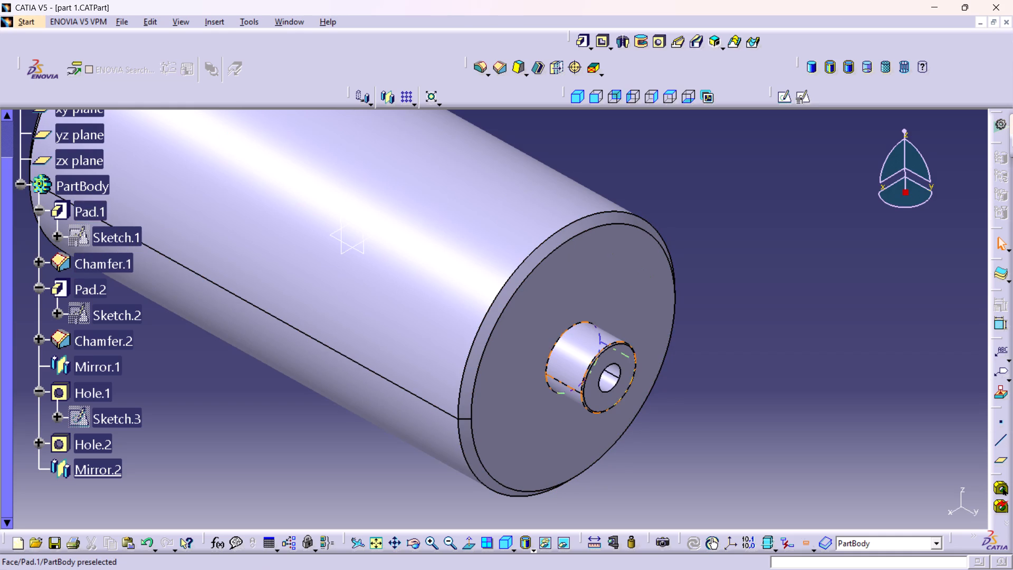
{"action": "middle_click_drag", "start_coordinate": [606, 373], "coordinate": [587, 296]}
{"action": "right_click", "coordinate": [606, 373]}
{"action": "middle_click_drag", "start_coordinate": [687, 373], "coordinate": [544, 329]}
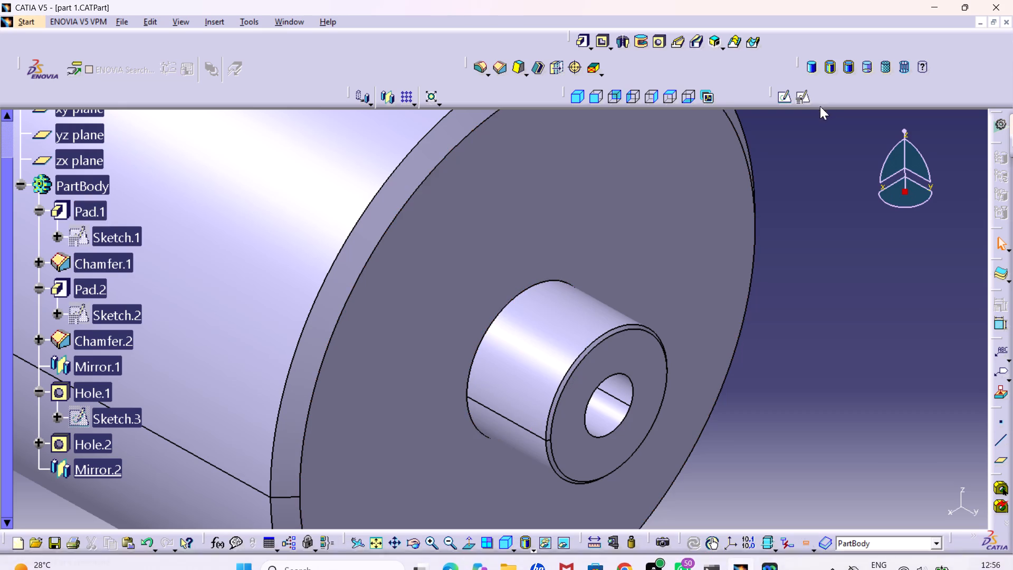
{"action": "middle_click_drag", "start_coordinate": [542, 156], "coordinate": [576, 235]}
{"action": "right_click", "coordinate": [542, 156]}
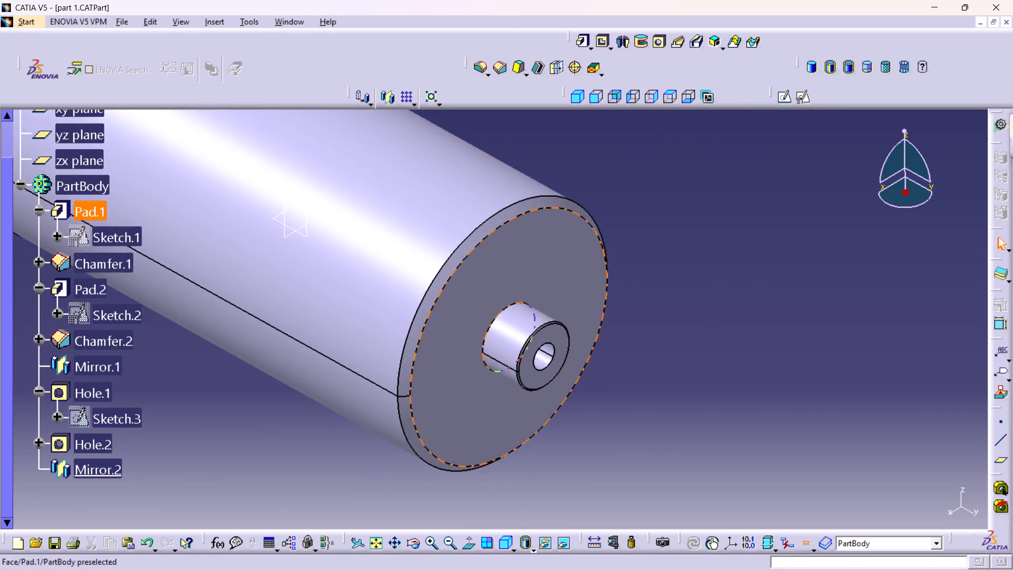
Examine the shaft stub end of the roller up close and the whole roller in isometric view.
{"action": "middle_click_drag", "start_coordinate": [569, 263], "coordinate": [797, 232]}
{"action": "middle_click_drag", "start_coordinate": [545, 196], "coordinate": [543, 246]}
{"action": "right_click_drag", "start_coordinate": [543, 196], "coordinate": [546, 249]}
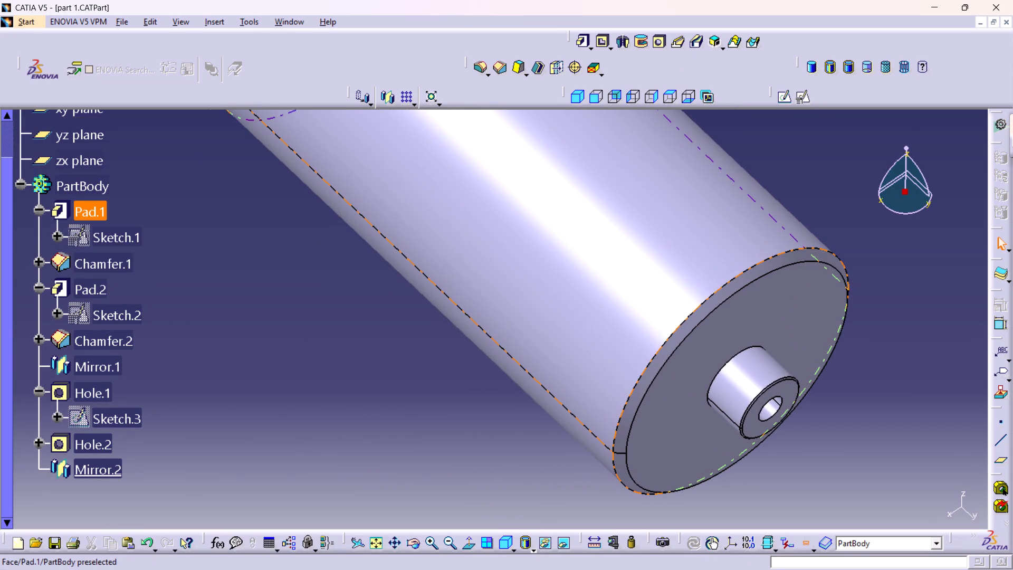
{"action": "left_click", "coordinate": [573, 102]}
{"action": "middle_click_drag", "start_coordinate": [350, 210], "coordinate": [383, 301]}
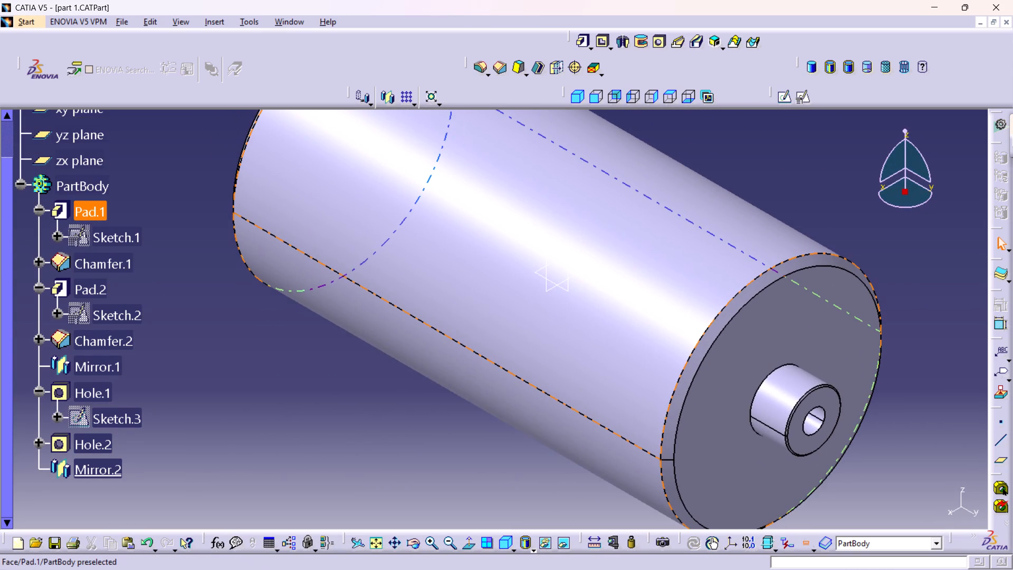
{"action": "middle_click_drag", "start_coordinate": [355, 249], "coordinate": [375, 299]}
{"action": "right_click", "coordinate": [355, 249]}
{"action": "middle_click_drag", "start_coordinate": [359, 262], "coordinate": [352, 307]}
{"action": "middle_click_drag", "start_coordinate": [404, 280], "coordinate": [367, 273]}
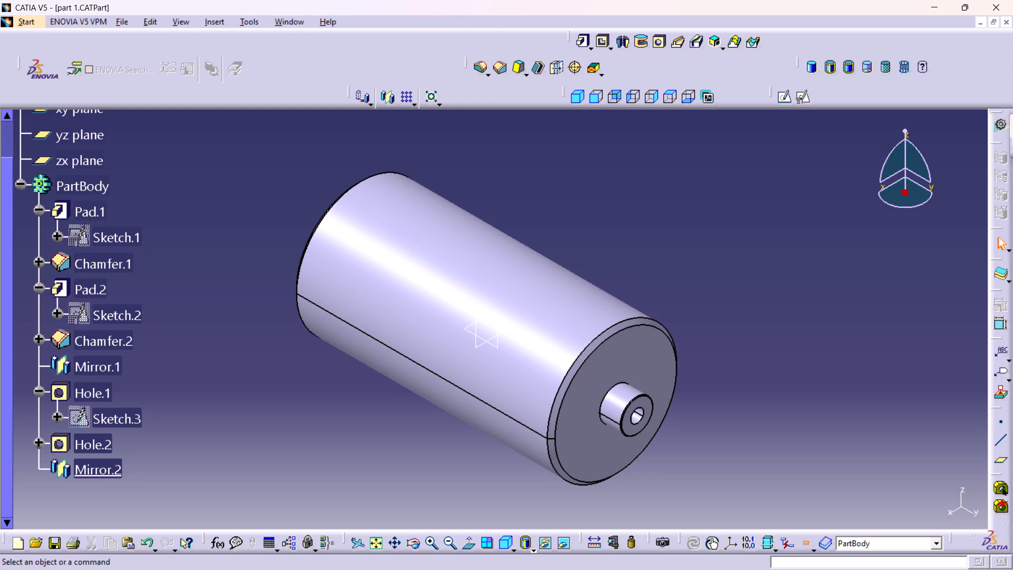
Save the part 1 document.
{"action": "key", "text": "ctrl+s"}
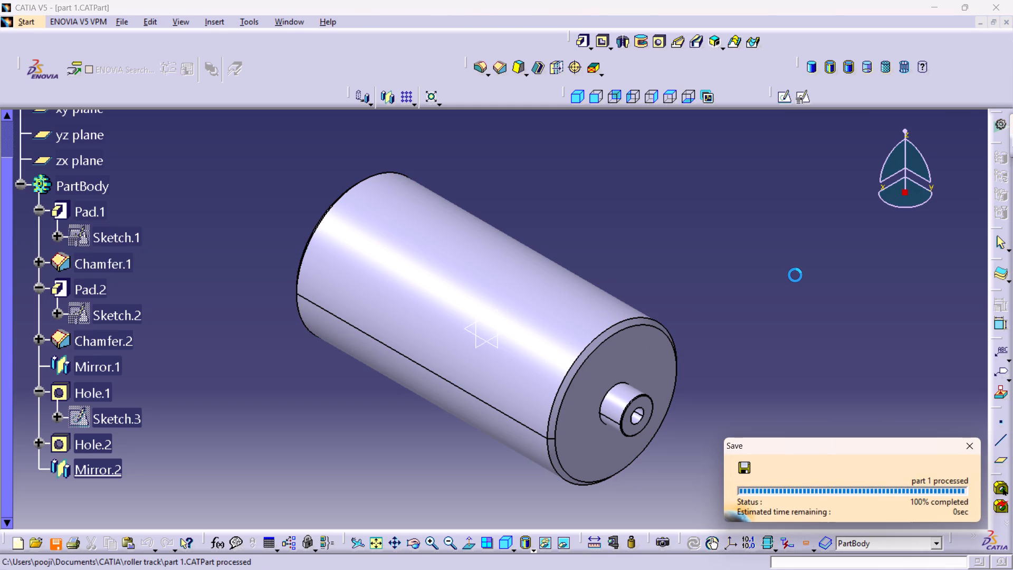
{"action": "key", "text": "ctrl+s"}
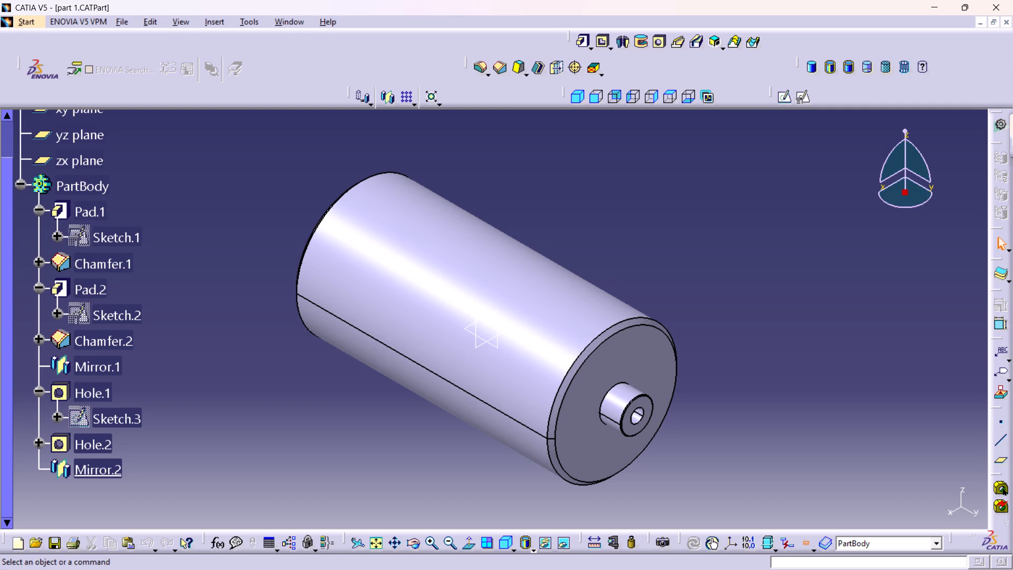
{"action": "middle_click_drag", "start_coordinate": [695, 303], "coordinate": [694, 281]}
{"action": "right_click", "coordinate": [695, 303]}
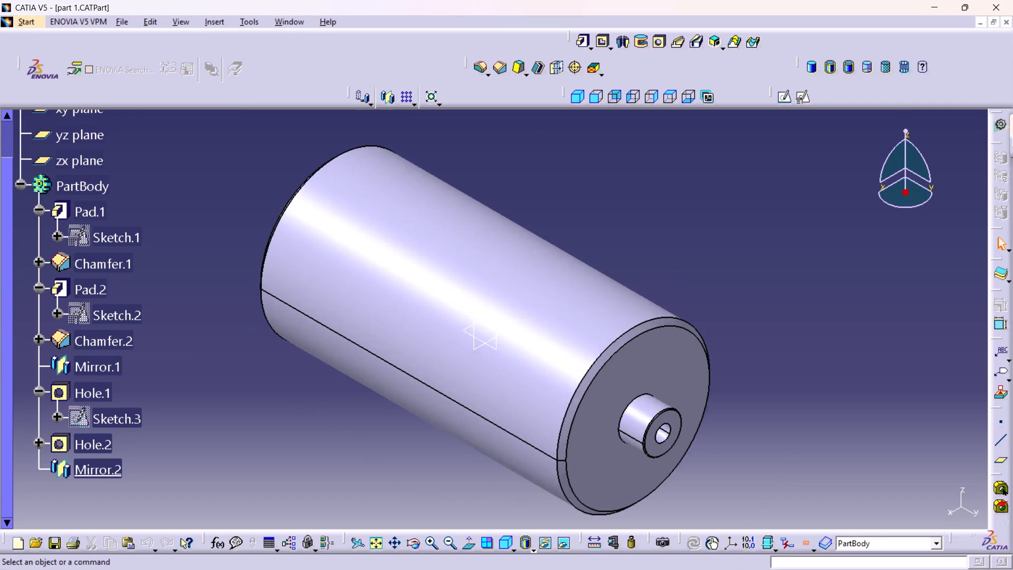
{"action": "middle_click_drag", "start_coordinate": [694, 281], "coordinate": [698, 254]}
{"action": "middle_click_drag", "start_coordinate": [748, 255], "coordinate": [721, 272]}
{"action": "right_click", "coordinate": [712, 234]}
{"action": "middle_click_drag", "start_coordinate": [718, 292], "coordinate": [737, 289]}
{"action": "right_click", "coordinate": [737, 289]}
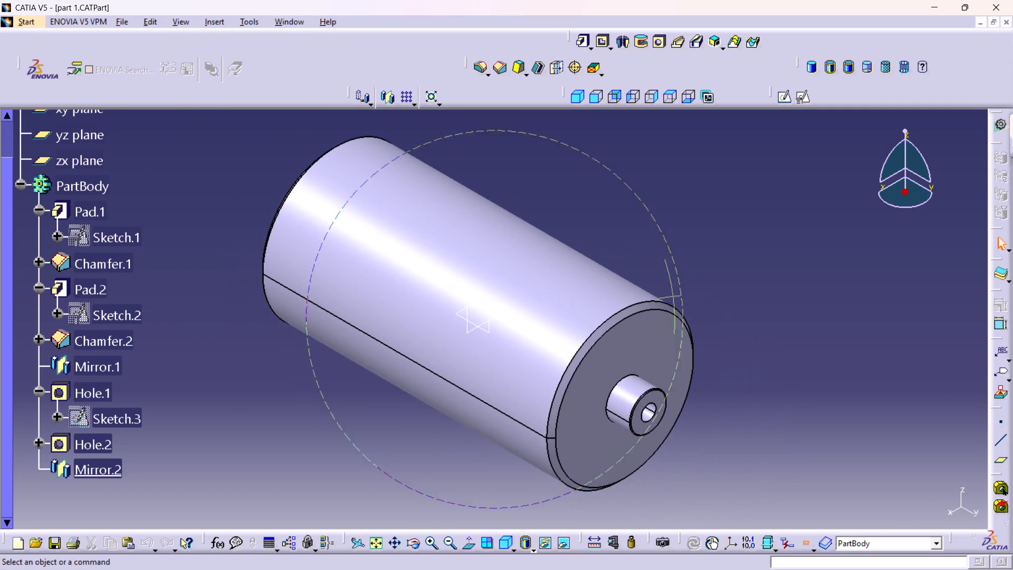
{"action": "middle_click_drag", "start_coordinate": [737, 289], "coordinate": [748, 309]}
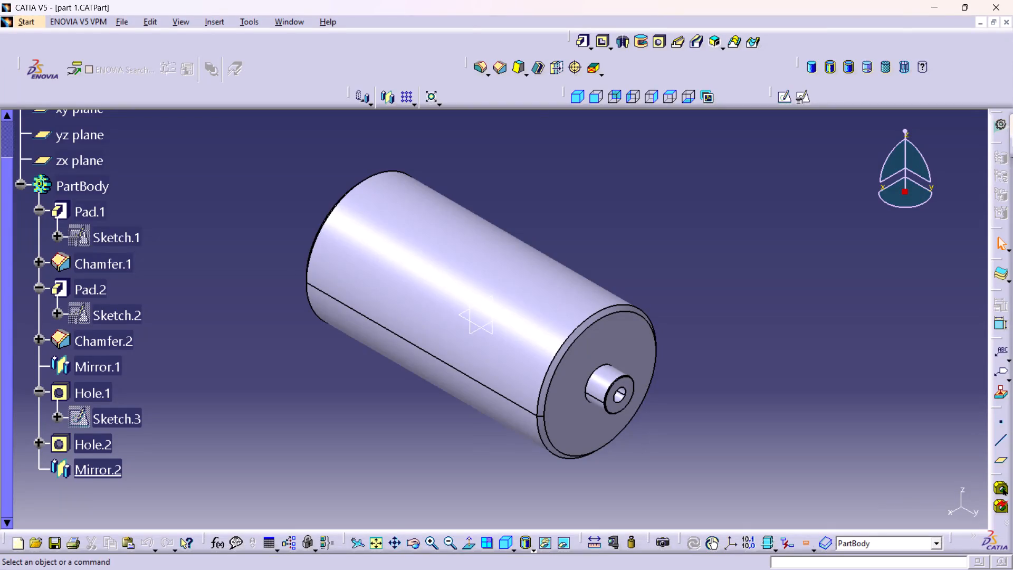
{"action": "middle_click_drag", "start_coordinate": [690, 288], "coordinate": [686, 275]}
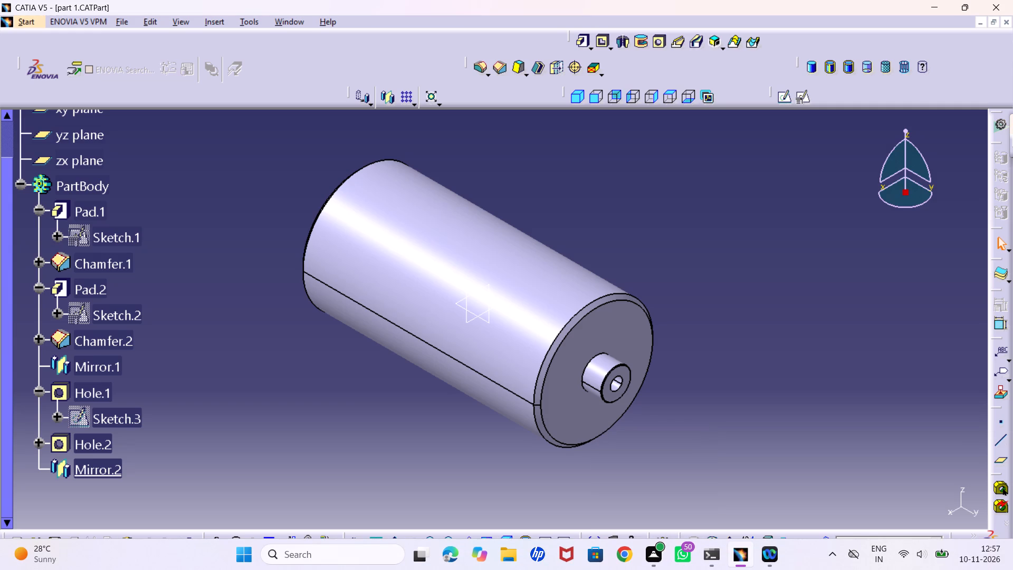
Print the roller view with Microsoft Print to PDF, saving the output as part 1 in the roller track folder.
{"action": "key", "text": "ctrl+p"}
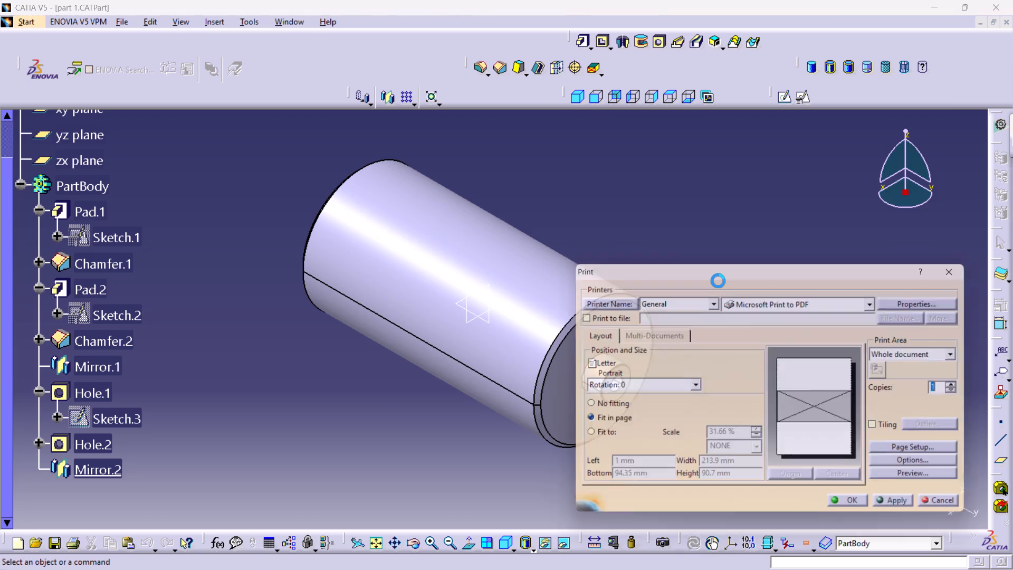
{"action": "left_click", "coordinate": [847, 509]}
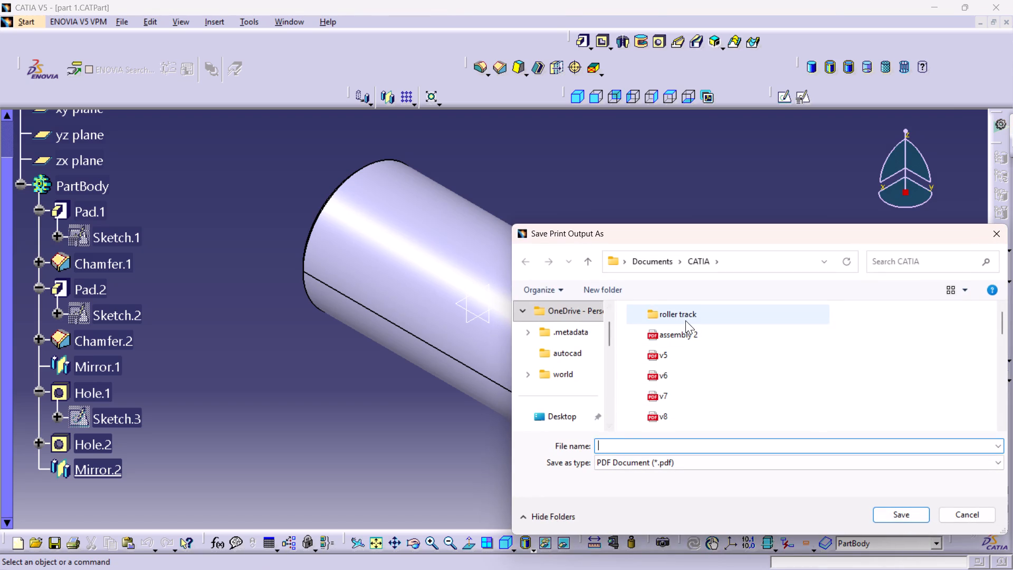
{"action": "double_click", "coordinate": [689, 315]}
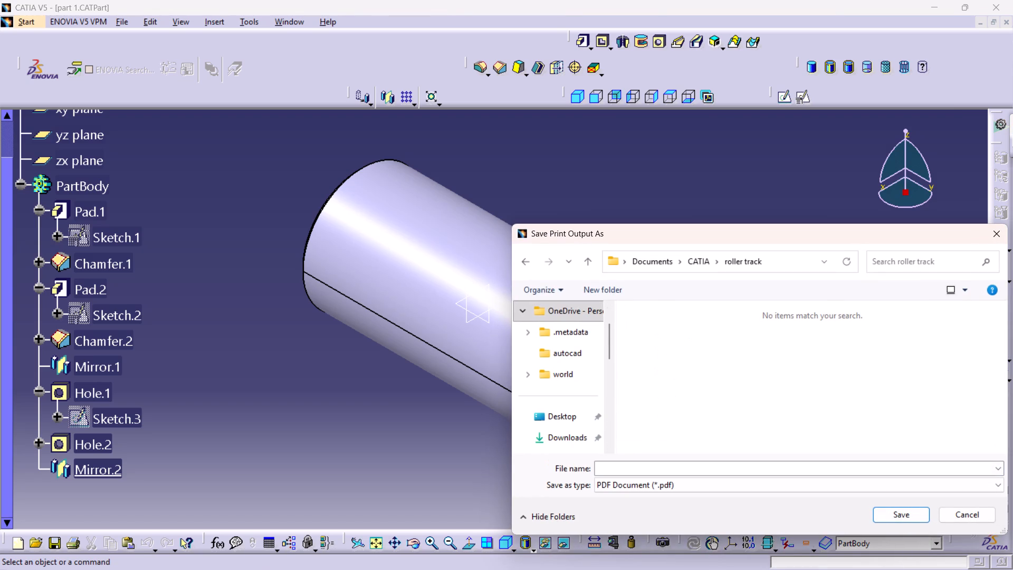
{"action": "key", "text": "p"}
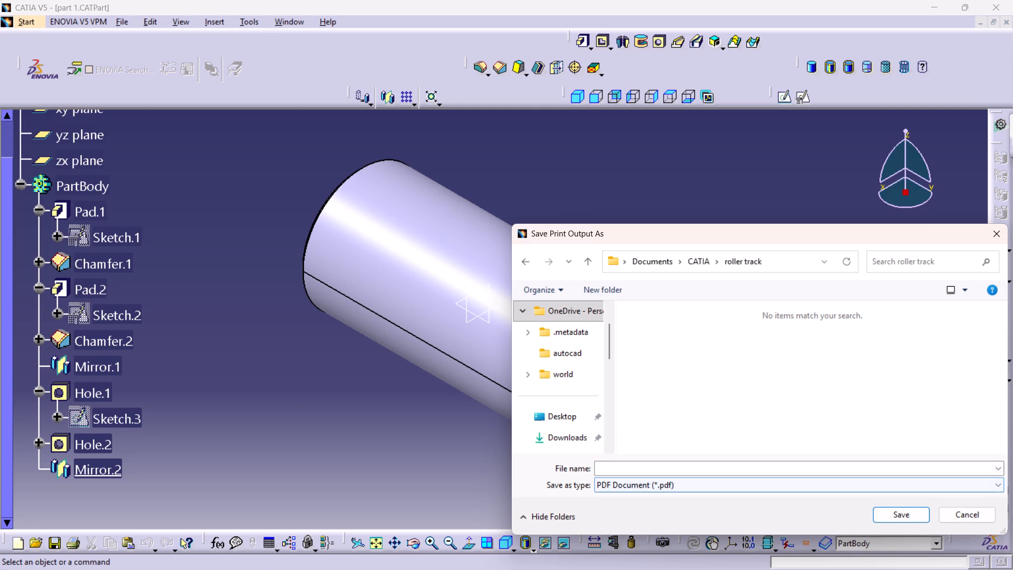
{"action": "left_click", "coordinate": [625, 463]}
{"action": "type", "text": "part"}
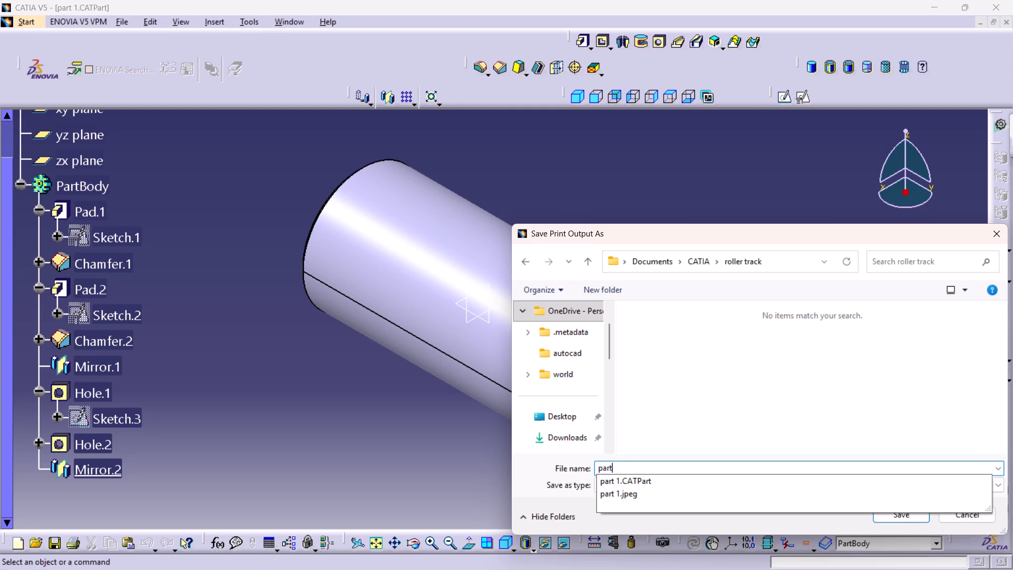
{"action": "key", "text": "space"}
{"action": "key", "text": "1"}
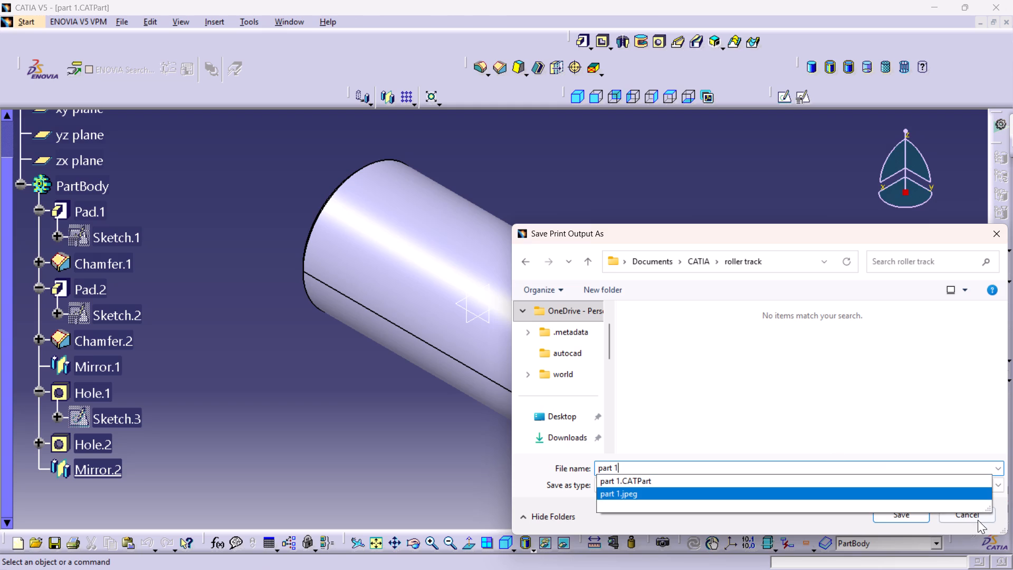
{"action": "left_click", "coordinate": [905, 515]}
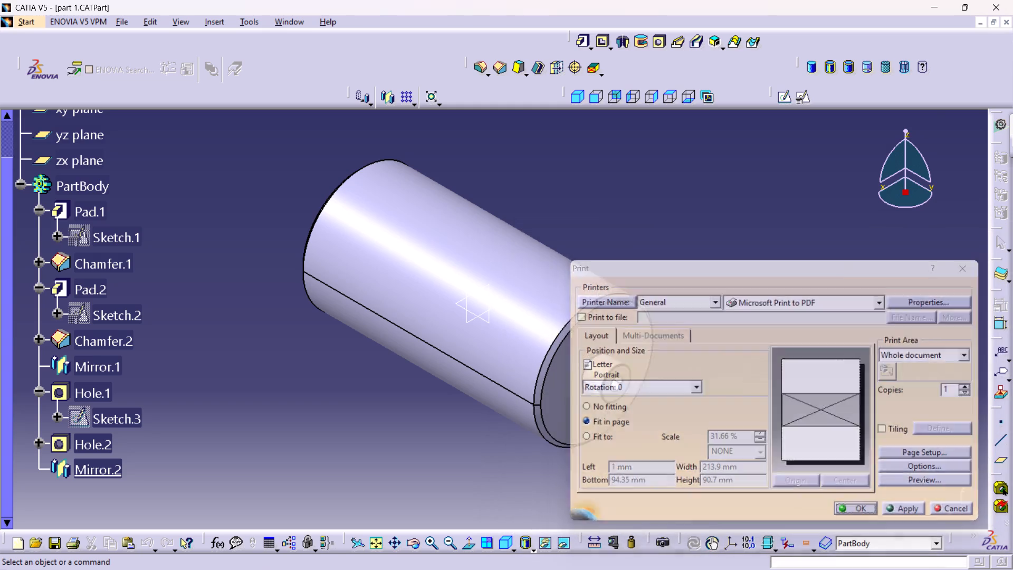